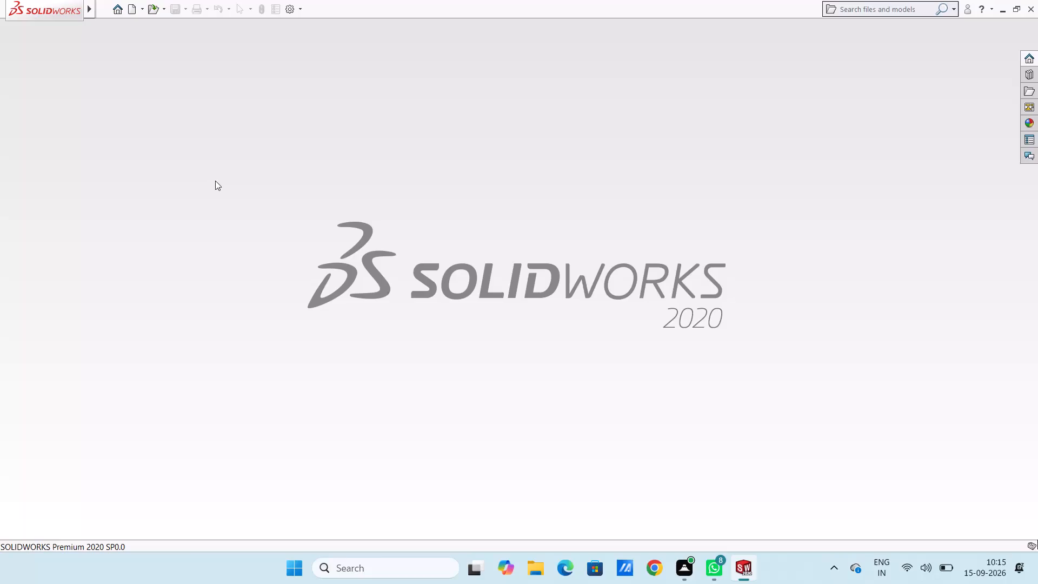
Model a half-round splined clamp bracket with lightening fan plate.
Create a new part document.
{"action": "left_click", "coordinate": [135, 12]}
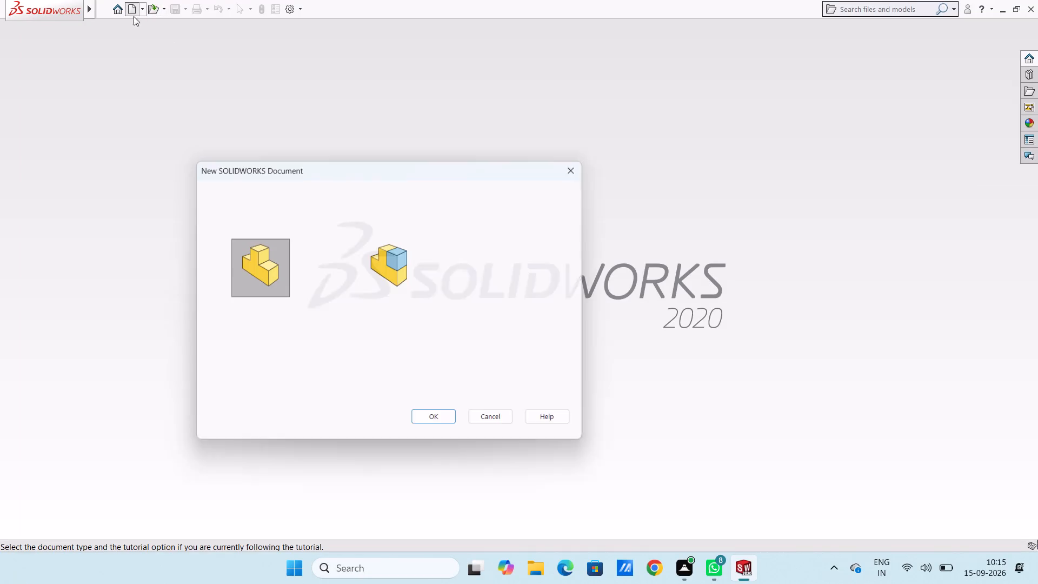
{"action": "left_click", "coordinate": [457, 423]}
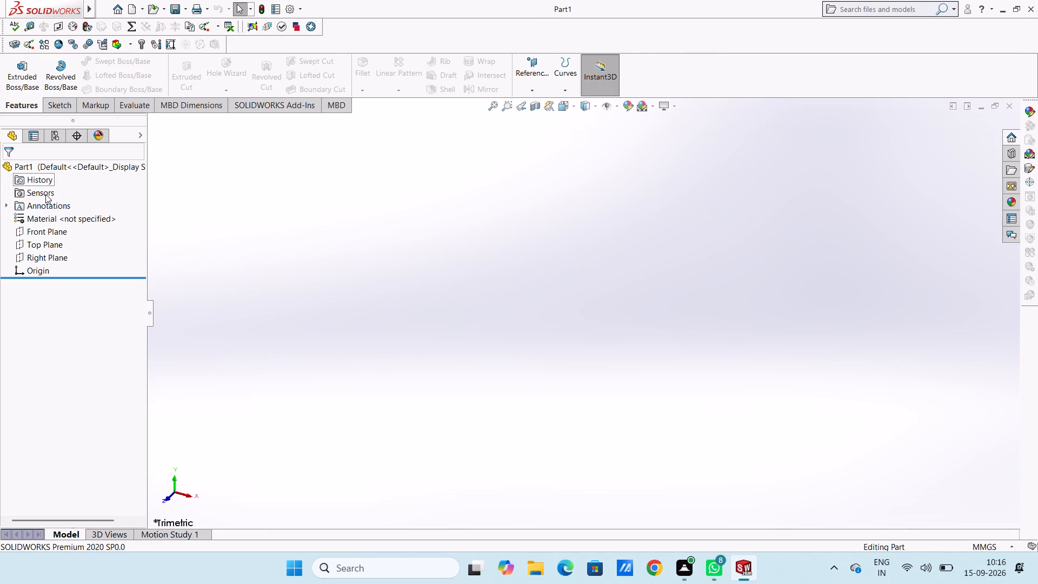
Start a sketch on the Front Plane.
{"action": "left_click", "coordinate": [48, 228]}
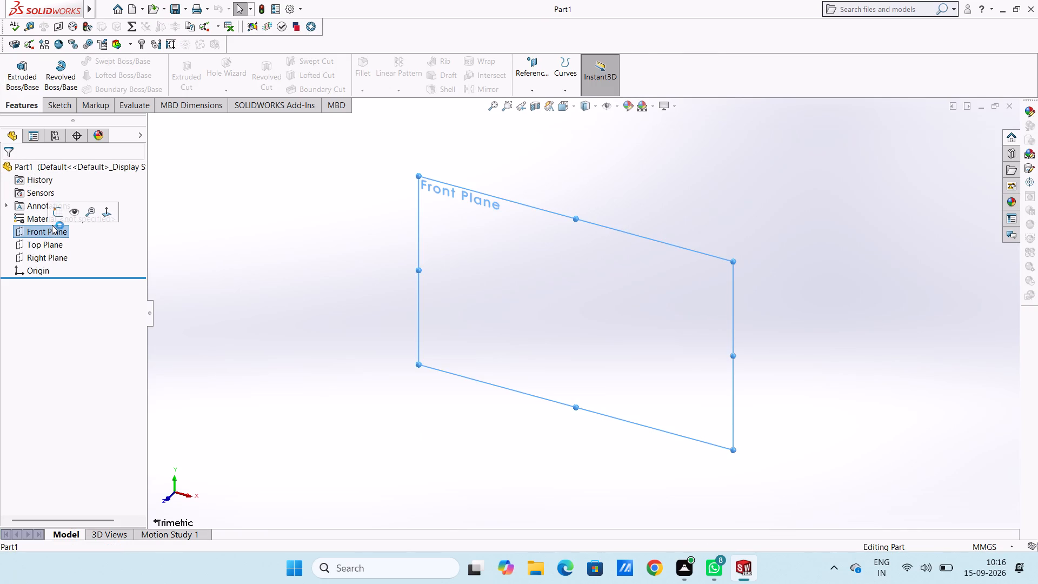
{"action": "left_click", "coordinate": [55, 212]}
{"action": "left_click", "coordinate": [305, 300]}
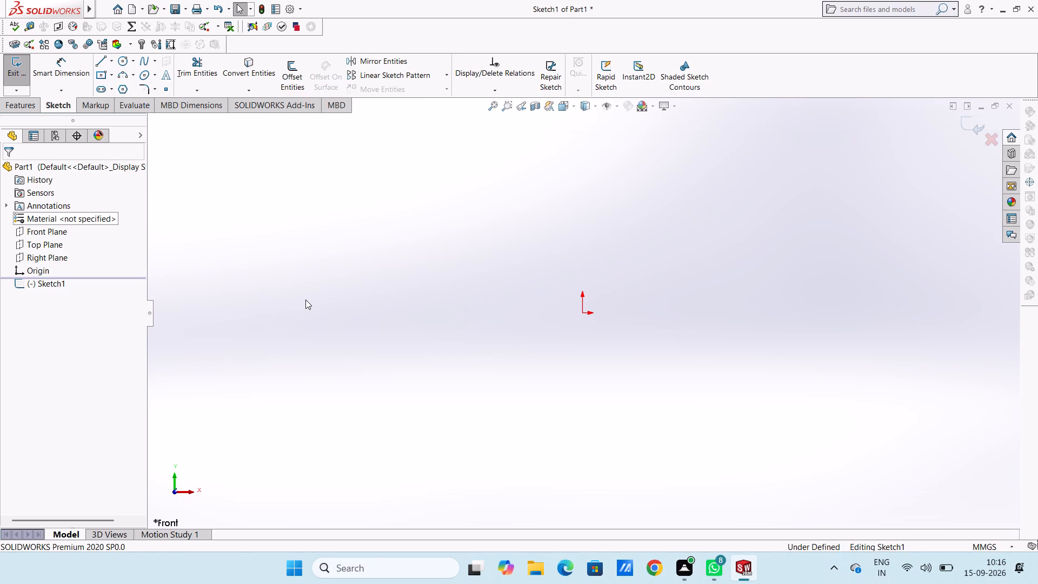
Sketch two concentric circles centred on the origin with radii of 29 mm and 7.5 mm.
{"action": "left_click", "coordinate": [109, 62]}
{"action": "left_click", "coordinate": [128, 98]}
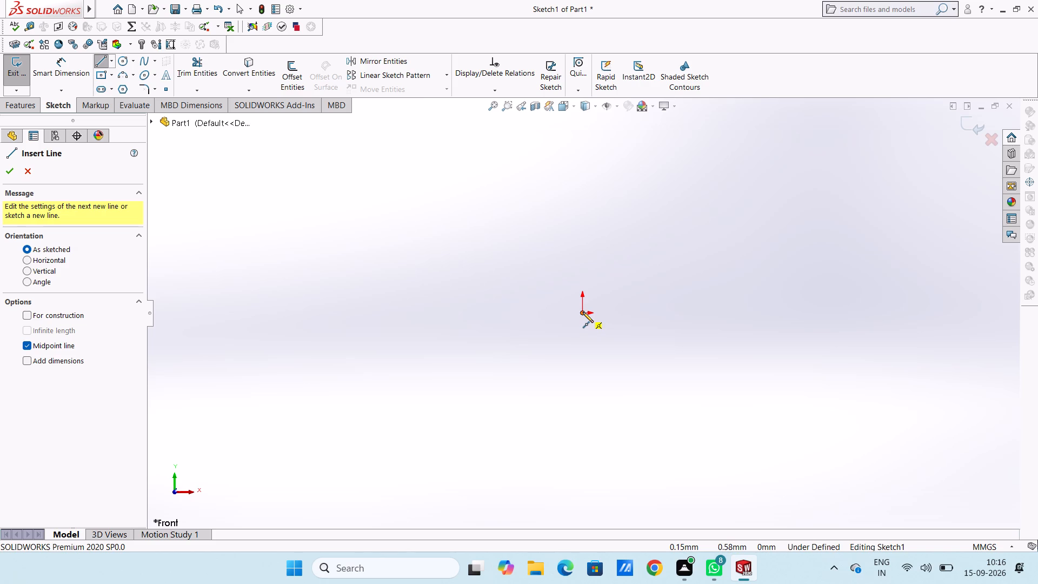
{"action": "left_click", "coordinate": [124, 63]}
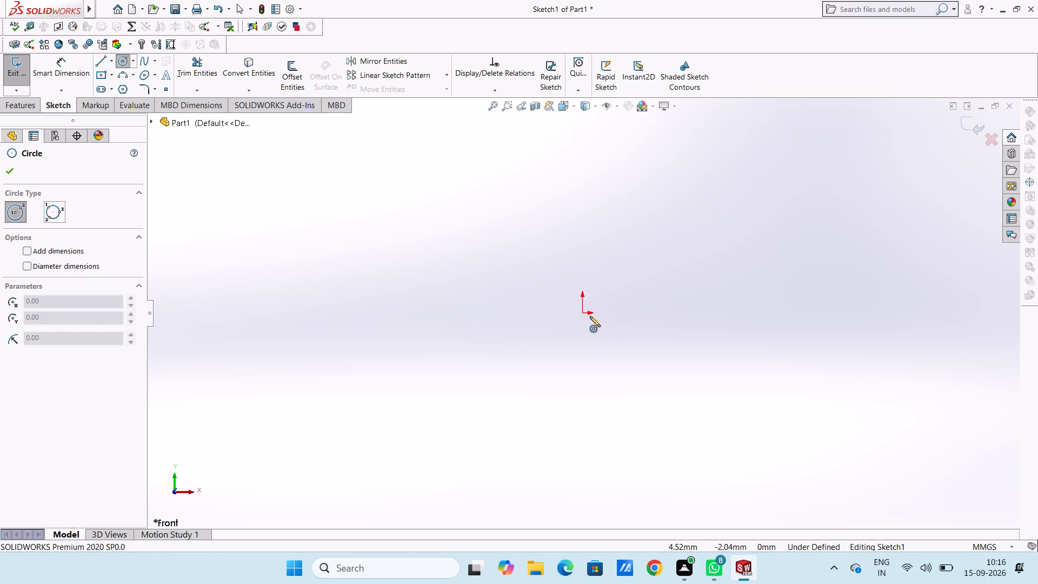
{"action": "left_click", "coordinate": [585, 314]}
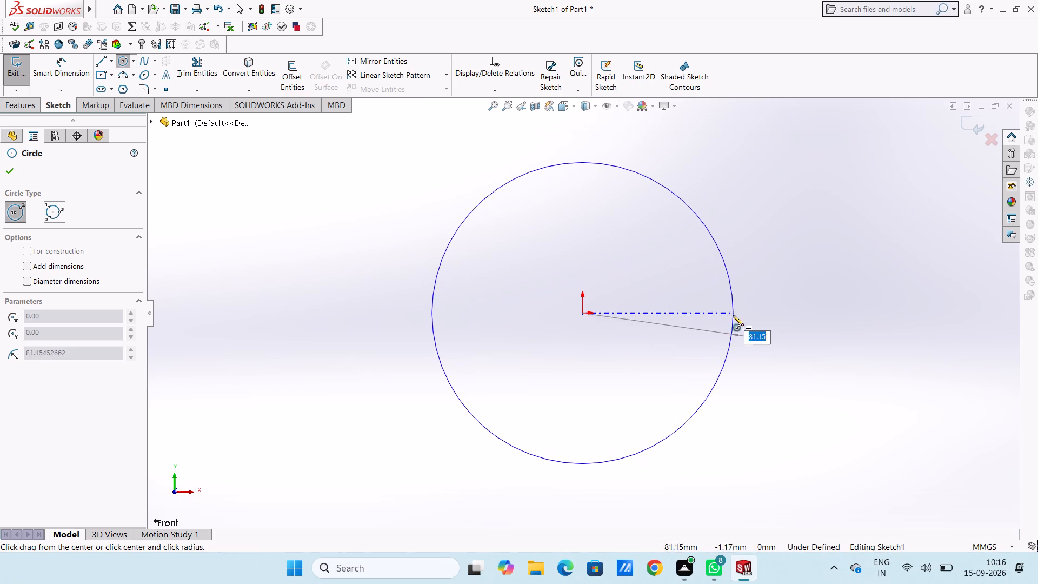
{"action": "type", "text": "29"}
{"action": "key", "text": "Return"}
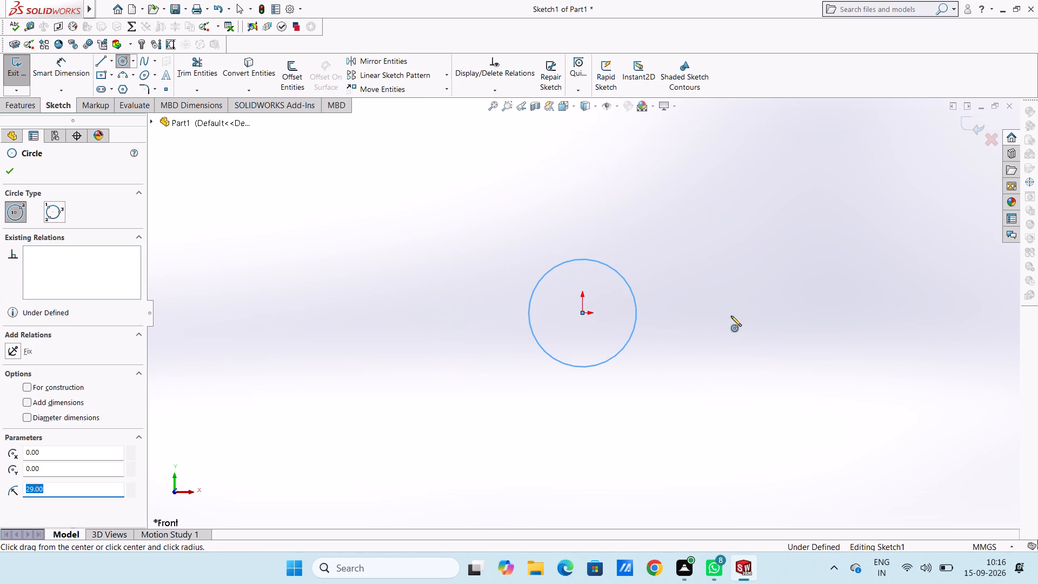
{"action": "left_click", "coordinate": [583, 314]}
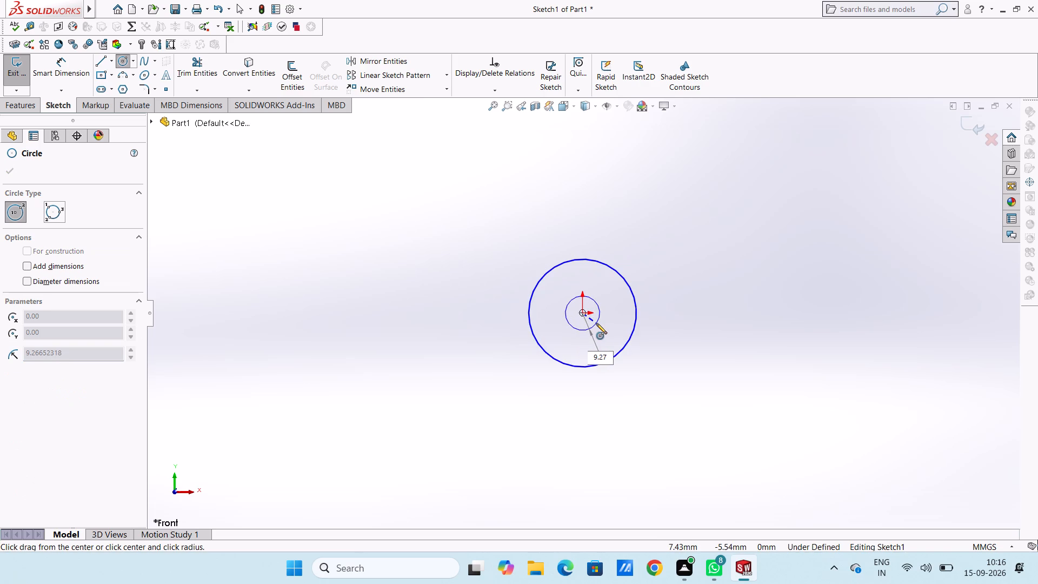
{"action": "type", "text": "7.5"}
{"action": "key", "text": "Return"}
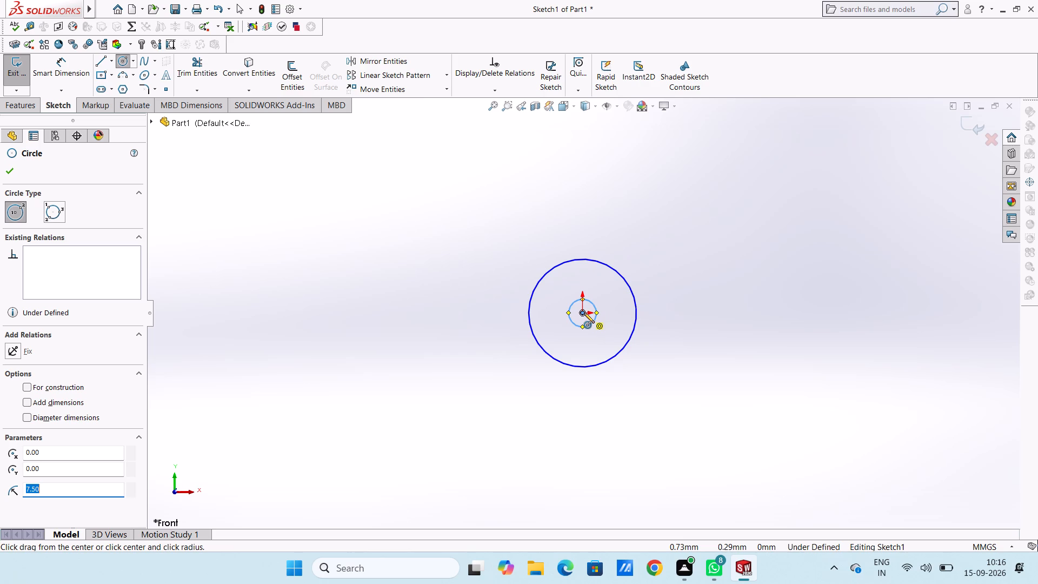
Sketch three more circles centred on the origin with radii of 34 mm, 41 mm and 50 mm.
{"action": "left_click", "coordinate": [584, 313]}
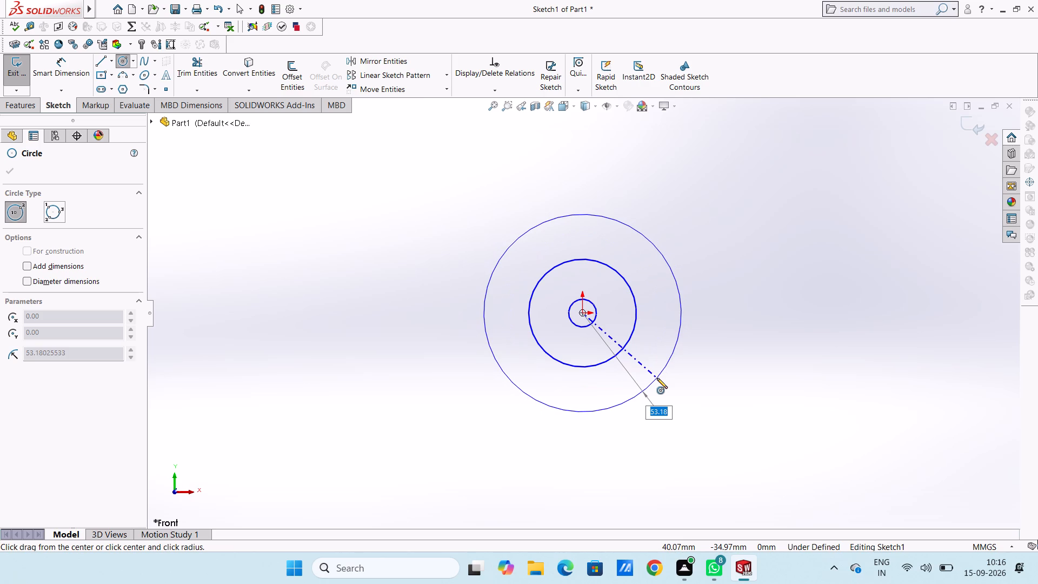
{"action": "type", "text": "34"}
{"action": "key", "text": "Return"}
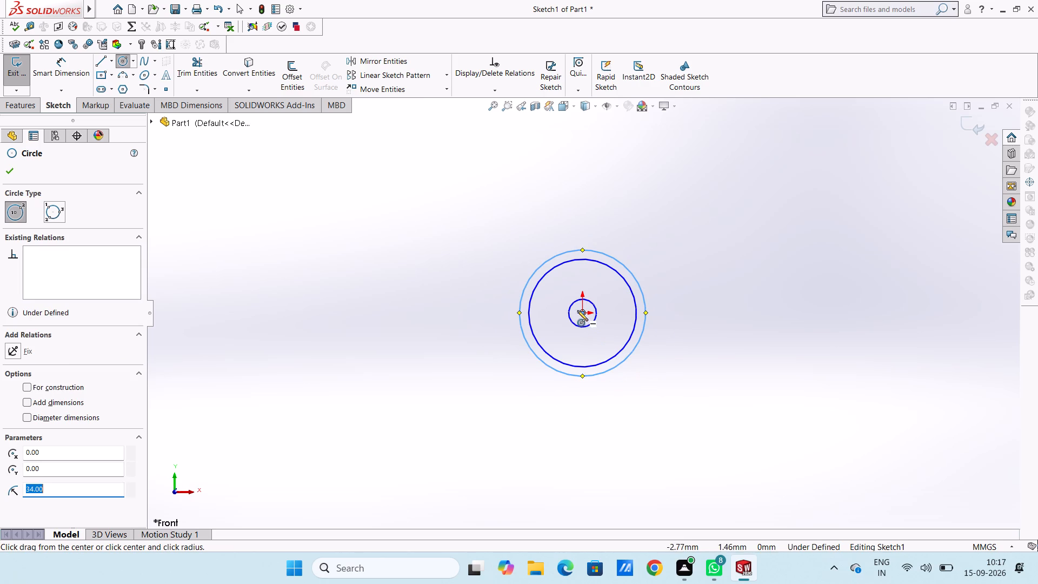
{"action": "left_click", "coordinate": [582, 312]}
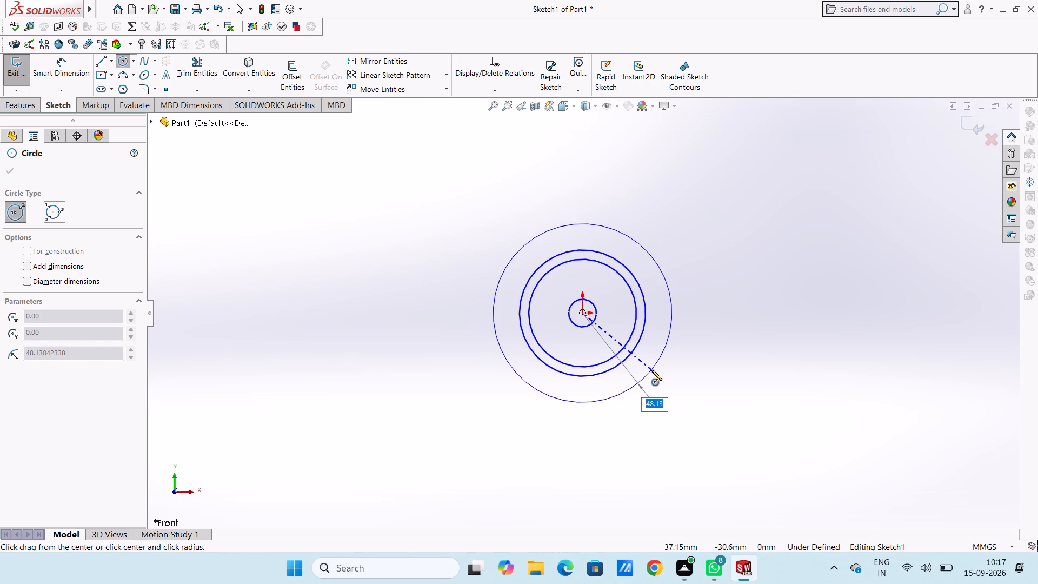
{"action": "type", "text": "41"}
{"action": "key", "text": "Return"}
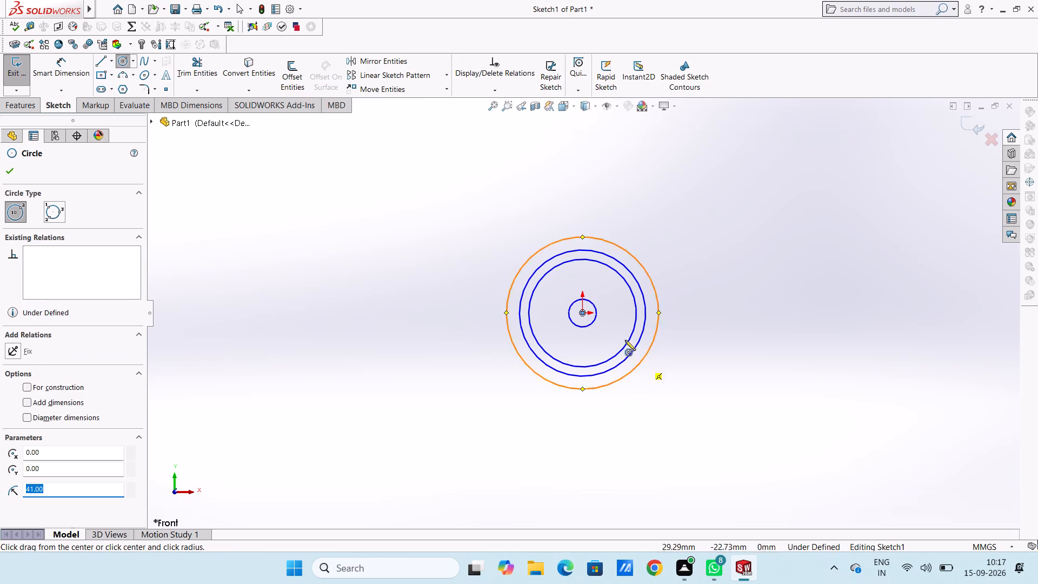
{"action": "left_click", "coordinate": [582, 314]}
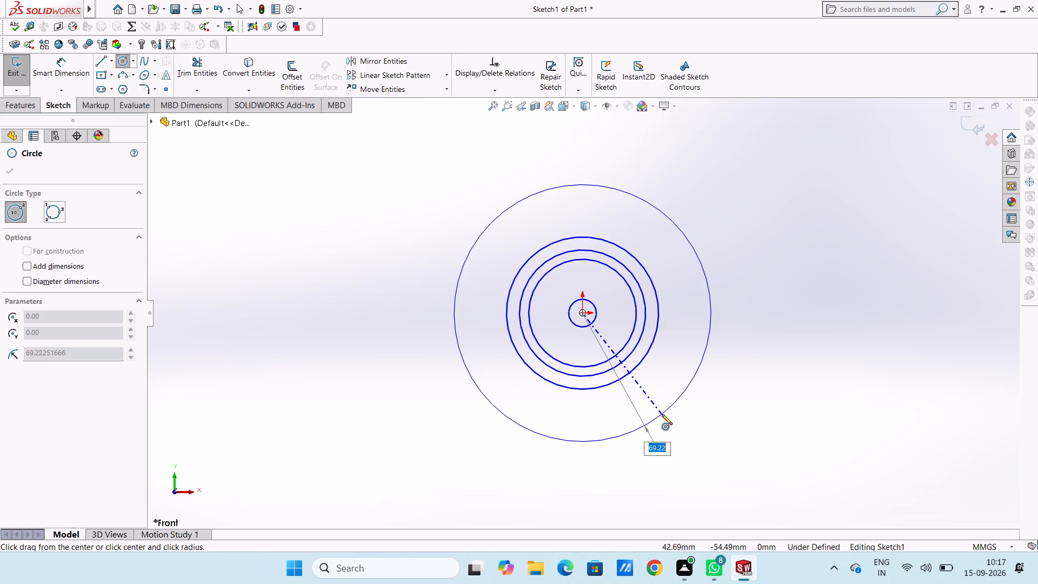
{"action": "type", "text": "50"}
{"action": "key", "text": "Return"}
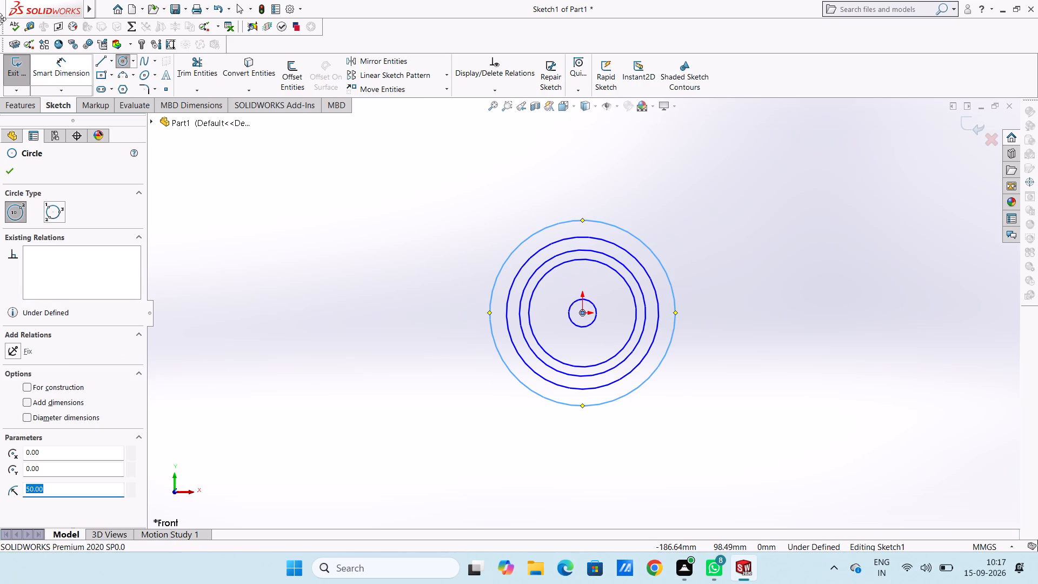
{"action": "left_click", "coordinate": [334, 331]}
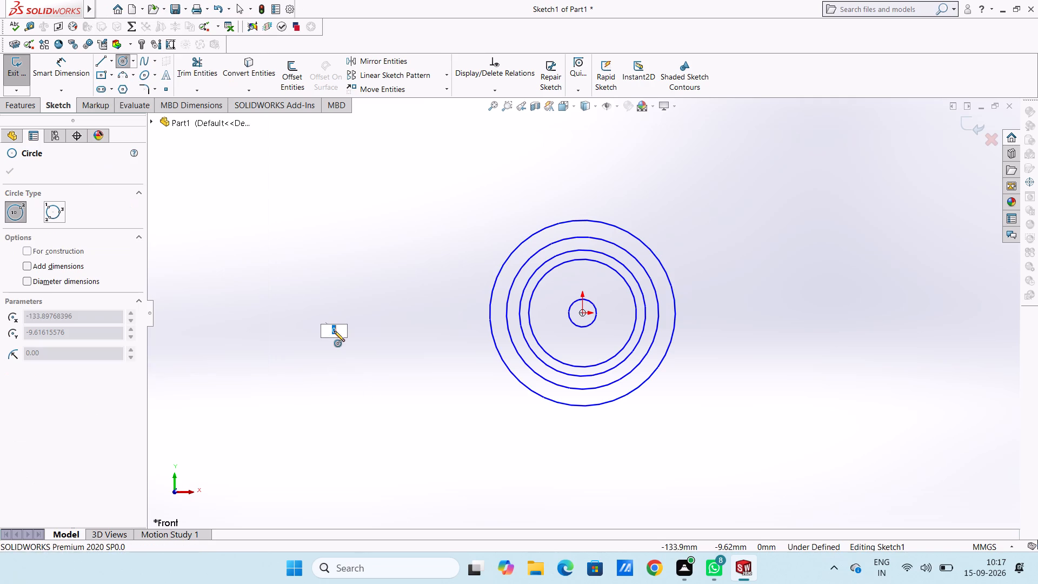
{"action": "key", "text": "Escape"}
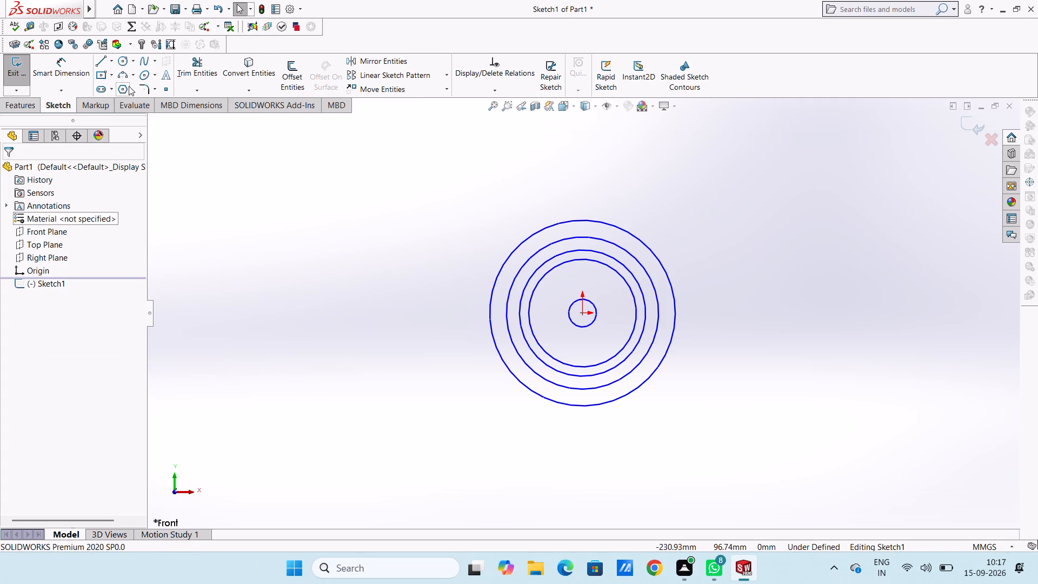
Add a diameter dimension to the outermost circle, placing it outside the circles.
{"action": "left_click", "coordinate": [82, 76]}
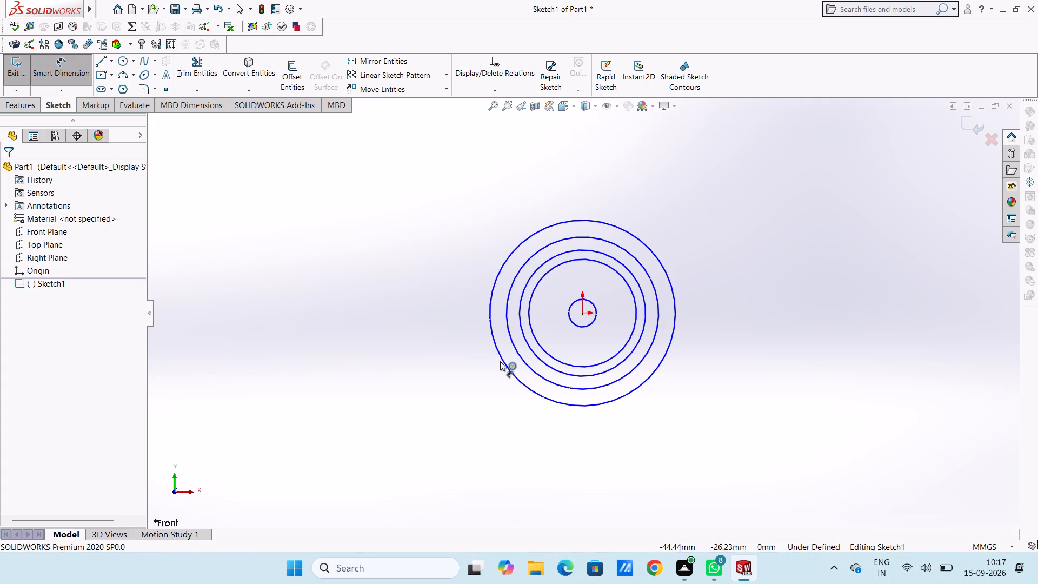
{"action": "left_click", "coordinate": [501, 360]}
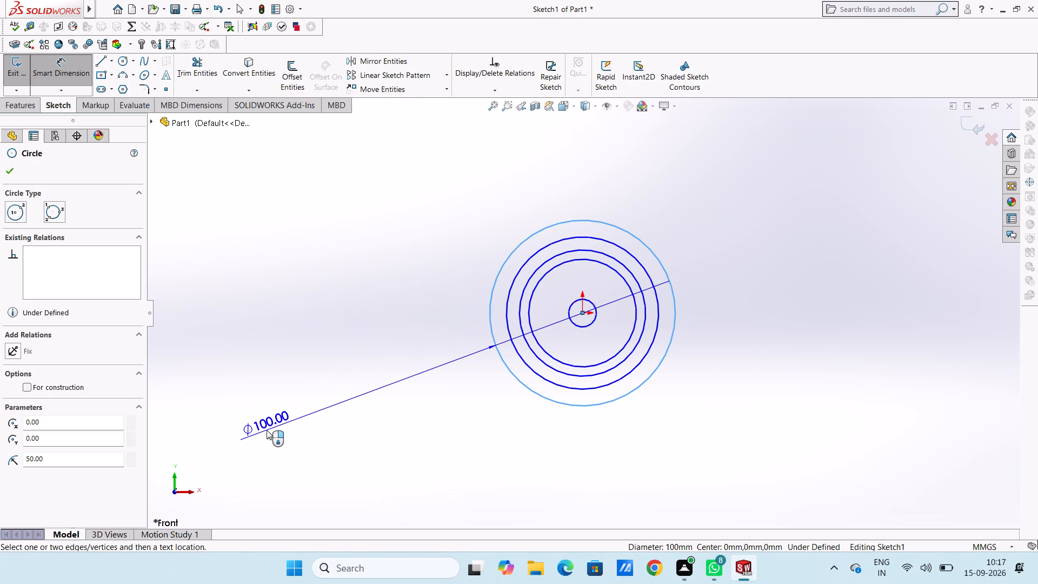
{"action": "left_click", "coordinate": [267, 430]}
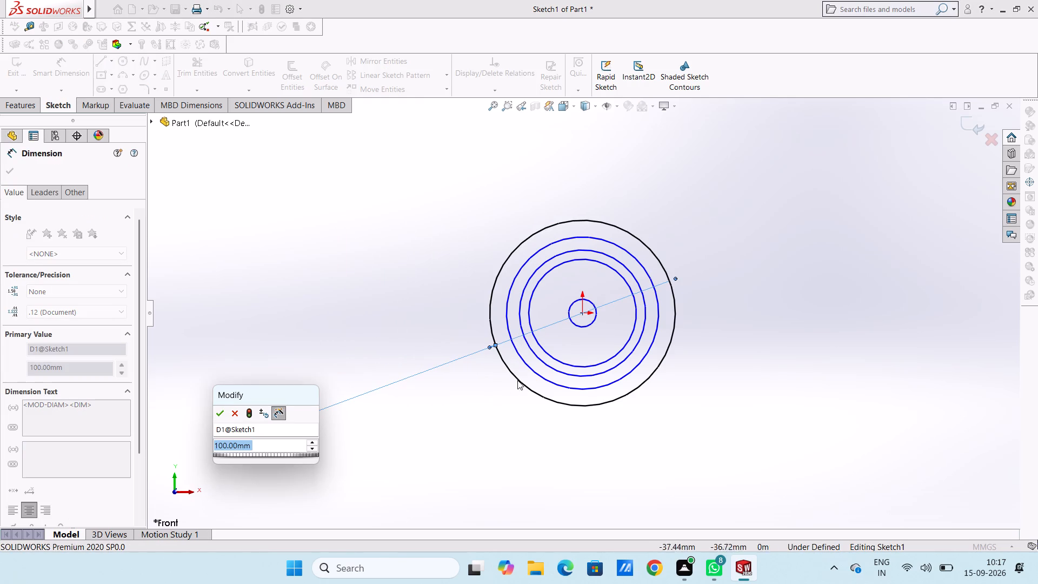
{"action": "left_click", "coordinate": [476, 404]}
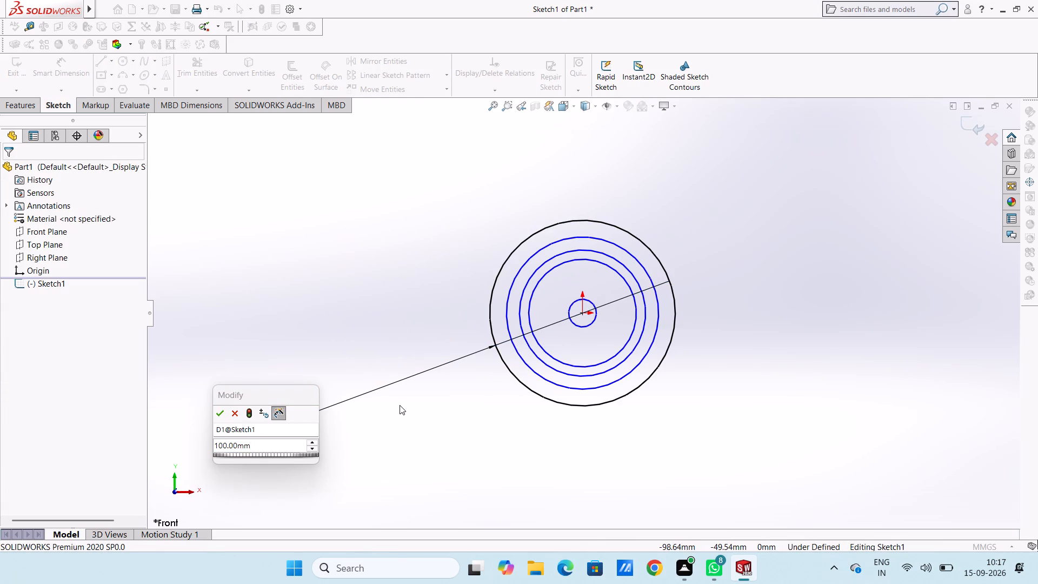
{"action": "right_click", "coordinate": [400, 405]}
{"action": "left_click", "coordinate": [384, 410]}
{"action": "key", "text": "Return"}
{"action": "left_click", "coordinate": [215, 419]}
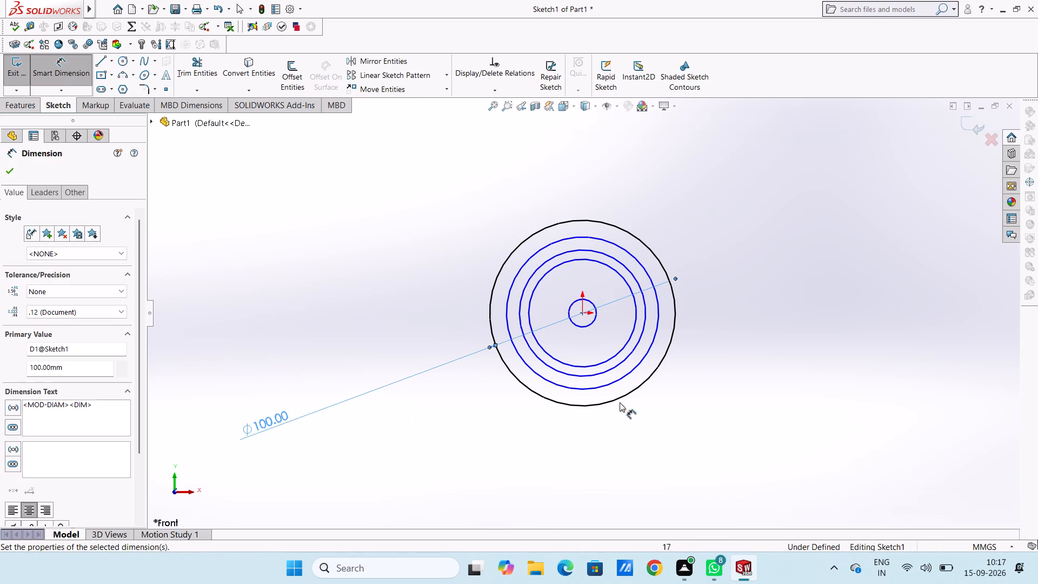
Add diameter dimensions to the second and third circles counted from the outside.
{"action": "left_click", "coordinate": [637, 368]}
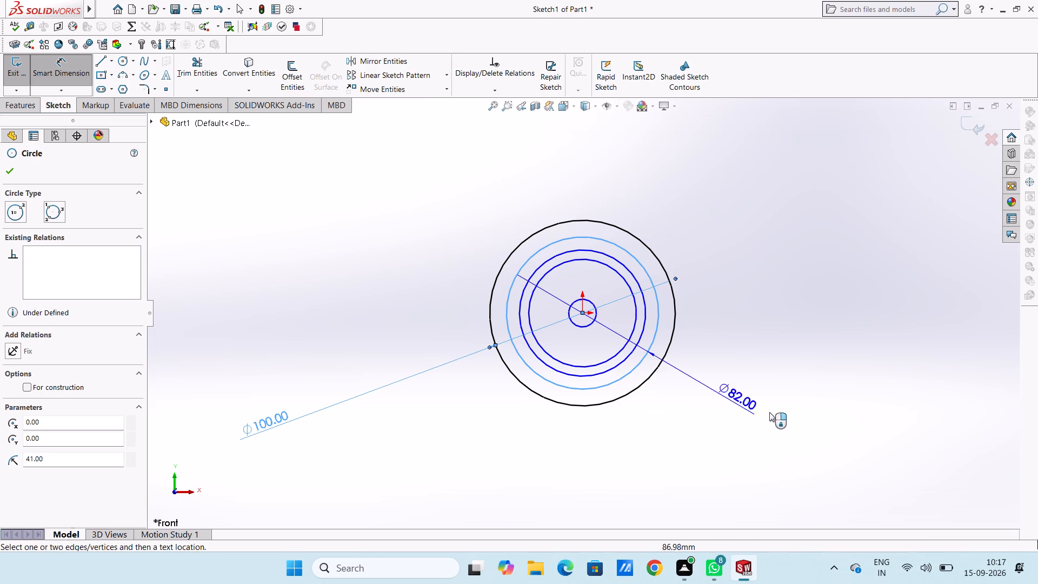
{"action": "left_click", "coordinate": [843, 454]}
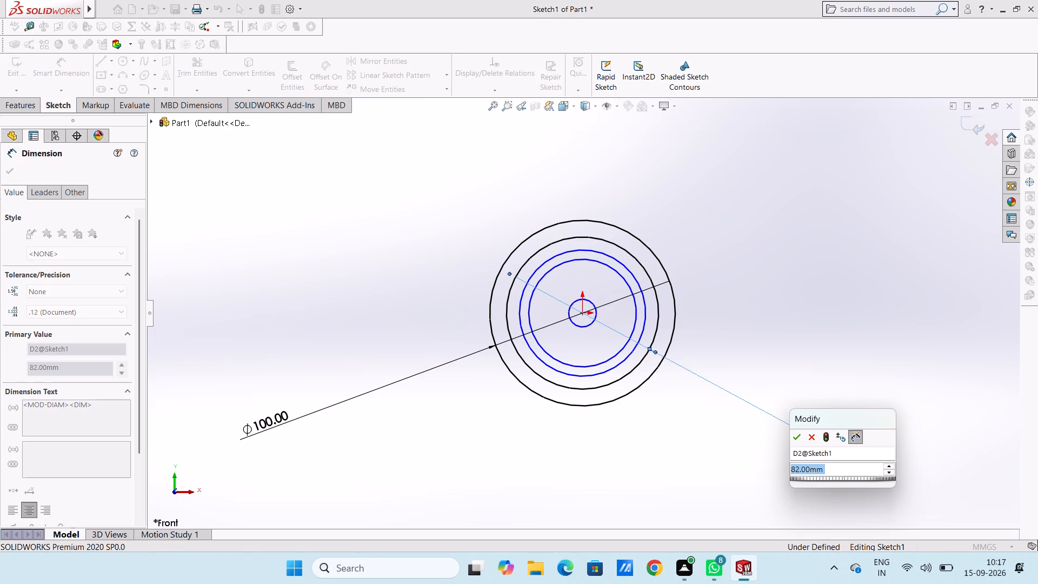
{"action": "key", "text": "Return"}
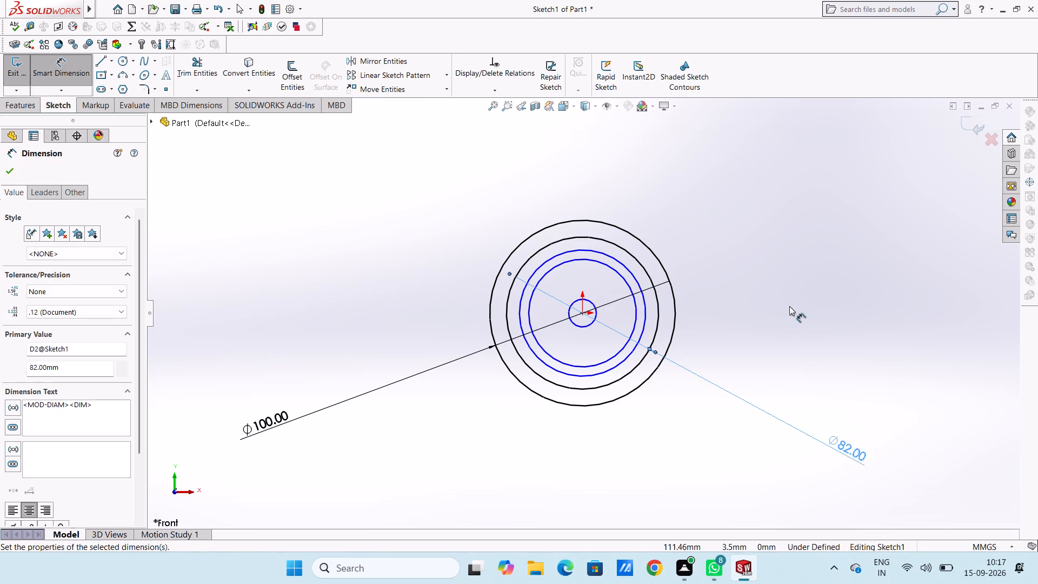
{"action": "left_click", "coordinate": [789, 306]}
{"action": "left_click", "coordinate": [643, 316]}
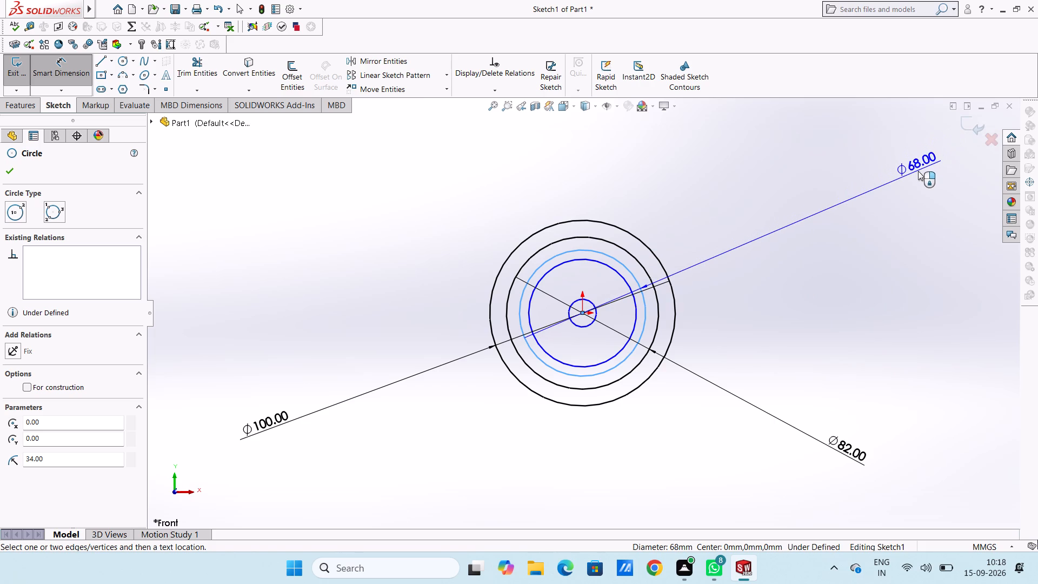
{"action": "left_click", "coordinate": [918, 171]}
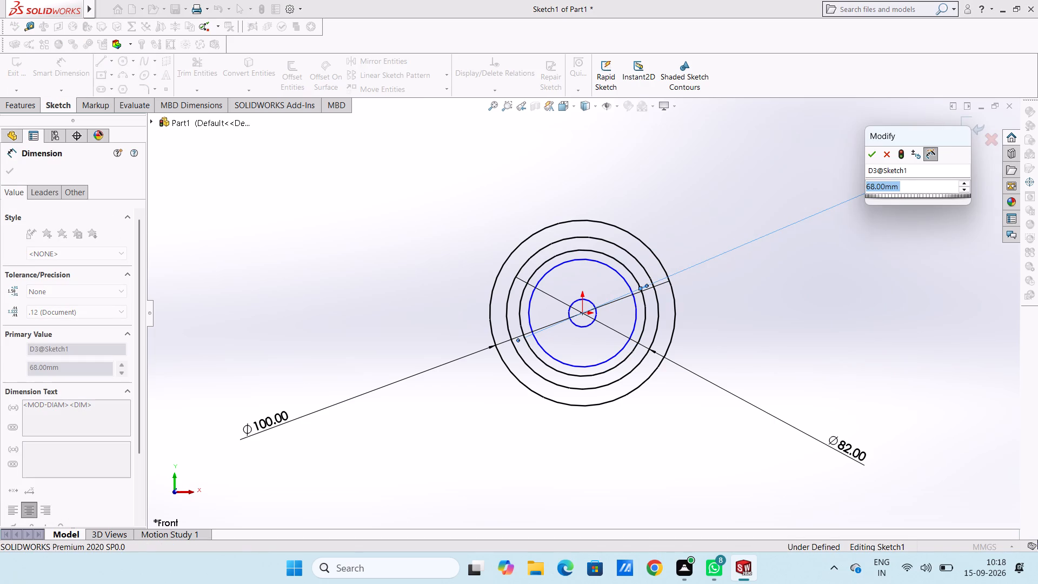
{"action": "double_click", "coordinate": [918, 171]}
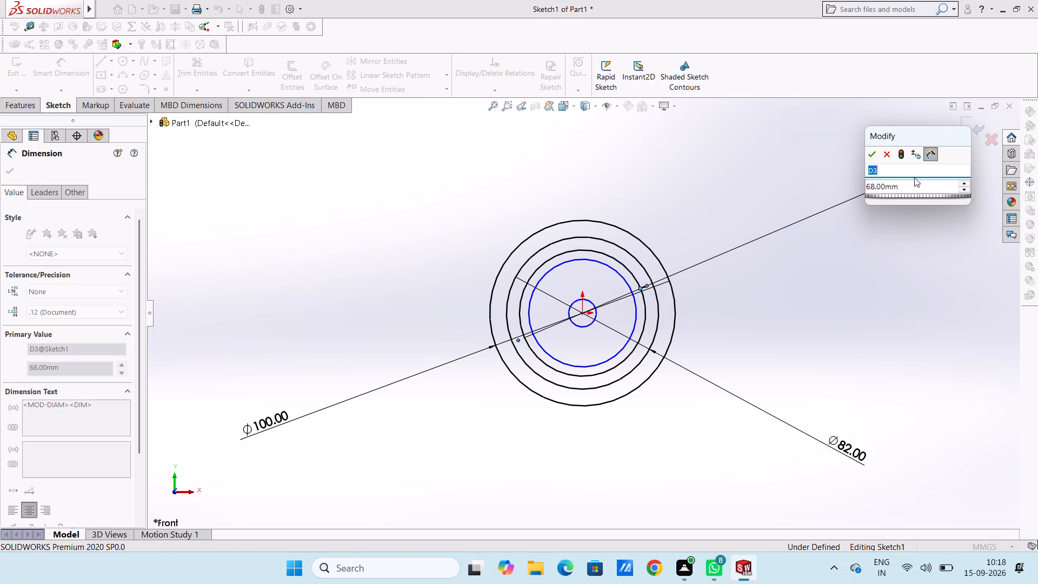
{"action": "left_click", "coordinate": [915, 182]}
{"action": "key", "text": "Return"}
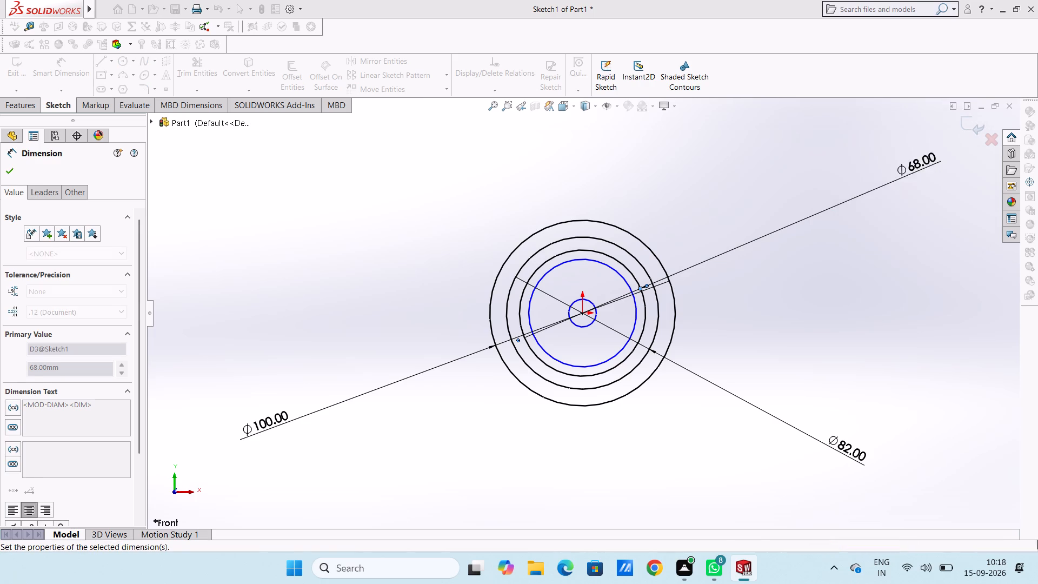
{"action": "left_click", "coordinate": [879, 254]}
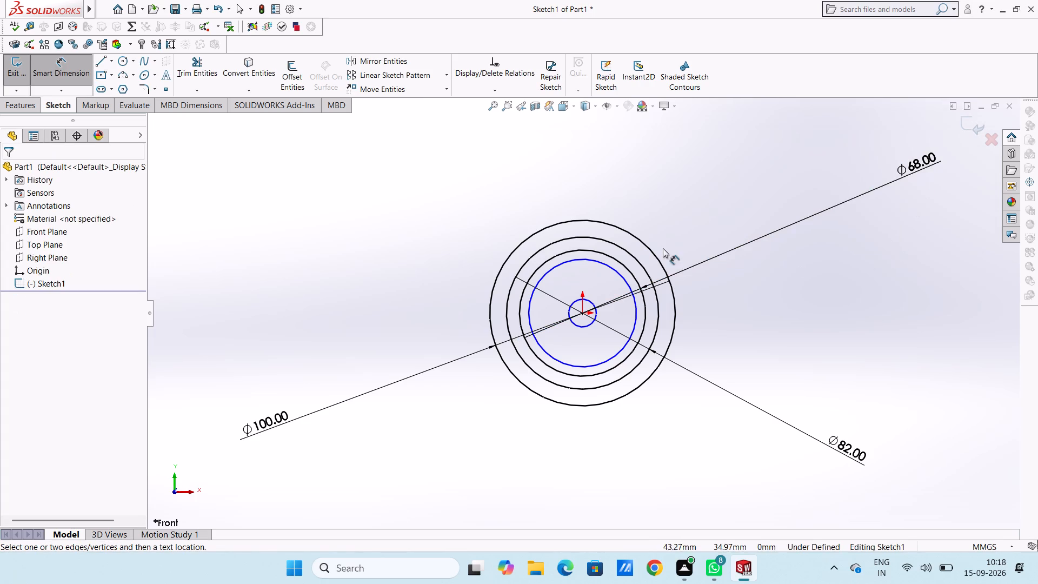
Add diameter dimensions to the fourth circle from the outside and the innermost circle, placing both outside the circles.
{"action": "left_click", "coordinate": [621, 271]}
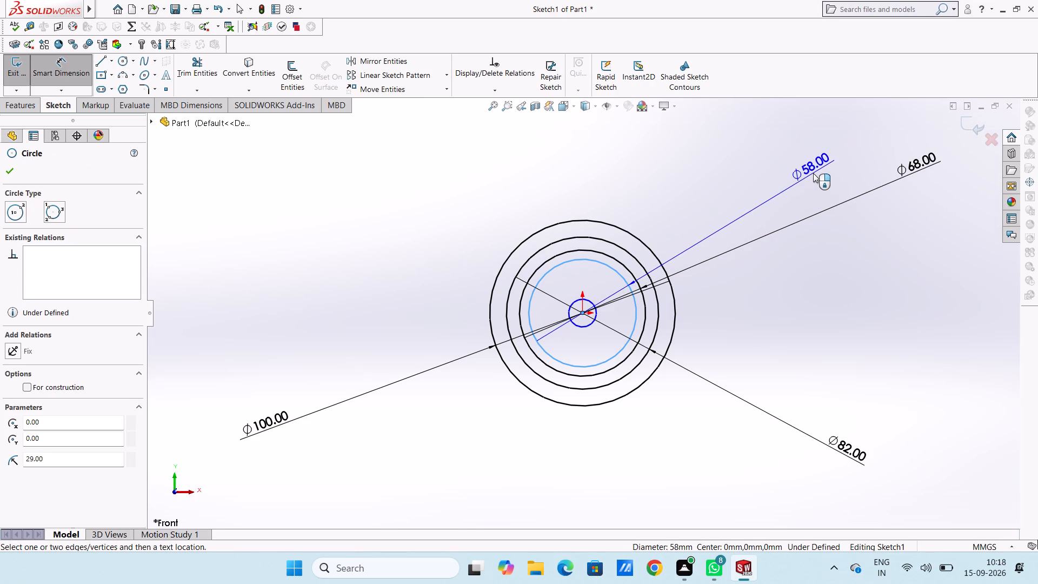
{"action": "left_click", "coordinate": [813, 173]}
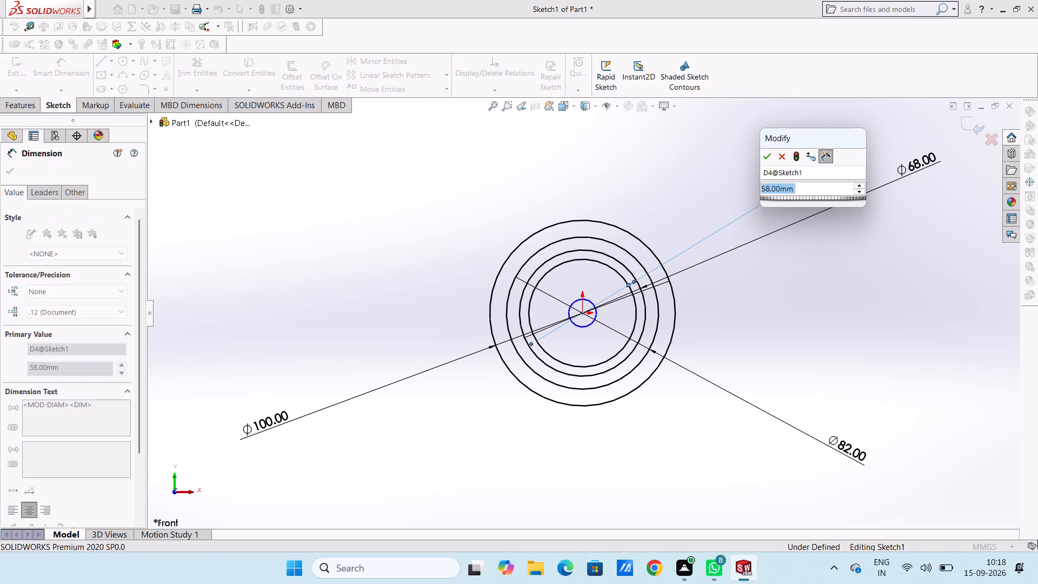
{"action": "key", "text": "Return"}
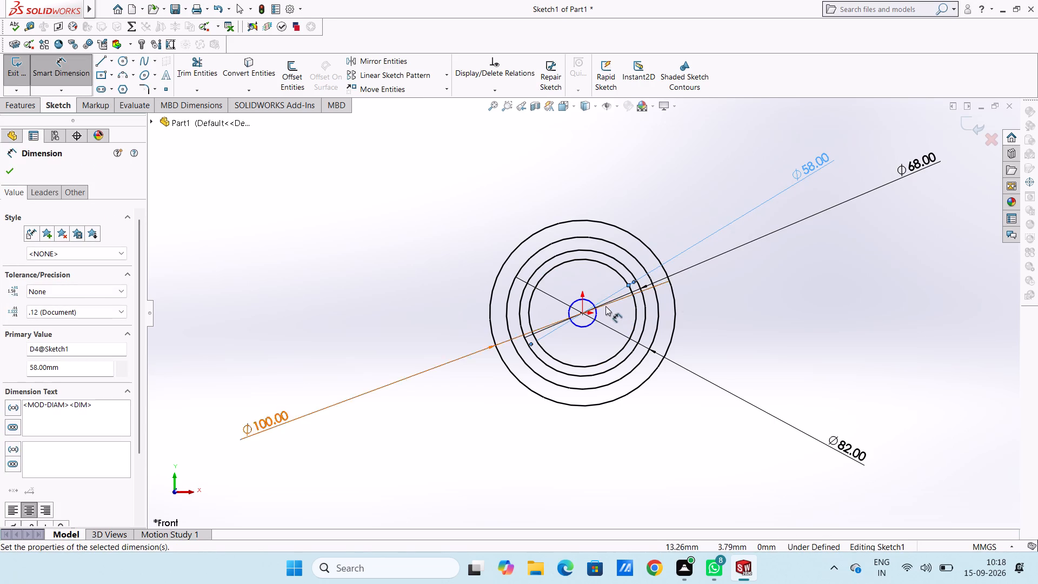
{"action": "left_click", "coordinate": [592, 311]}
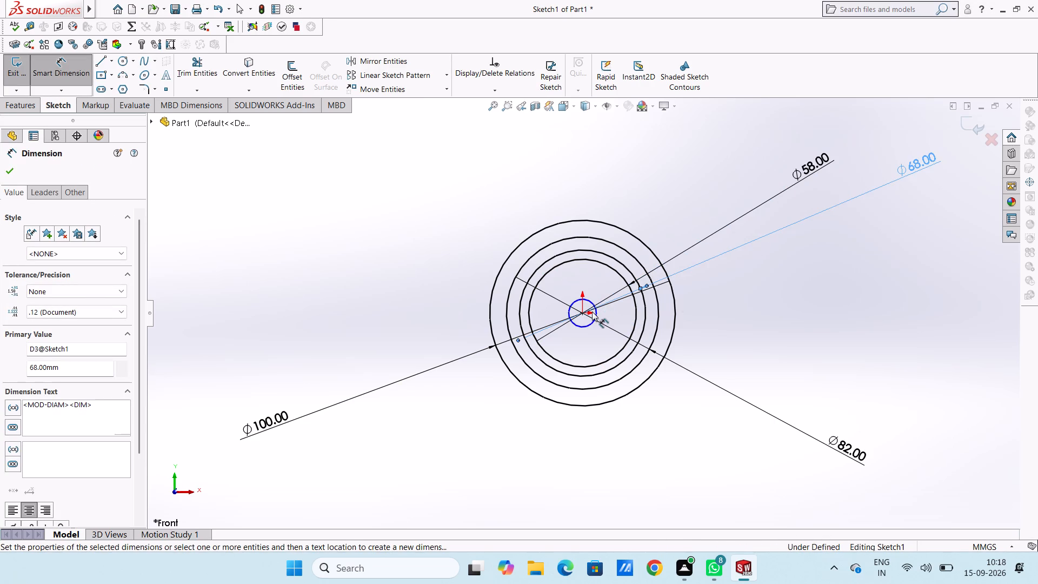
{"action": "left_click", "coordinate": [594, 311]}
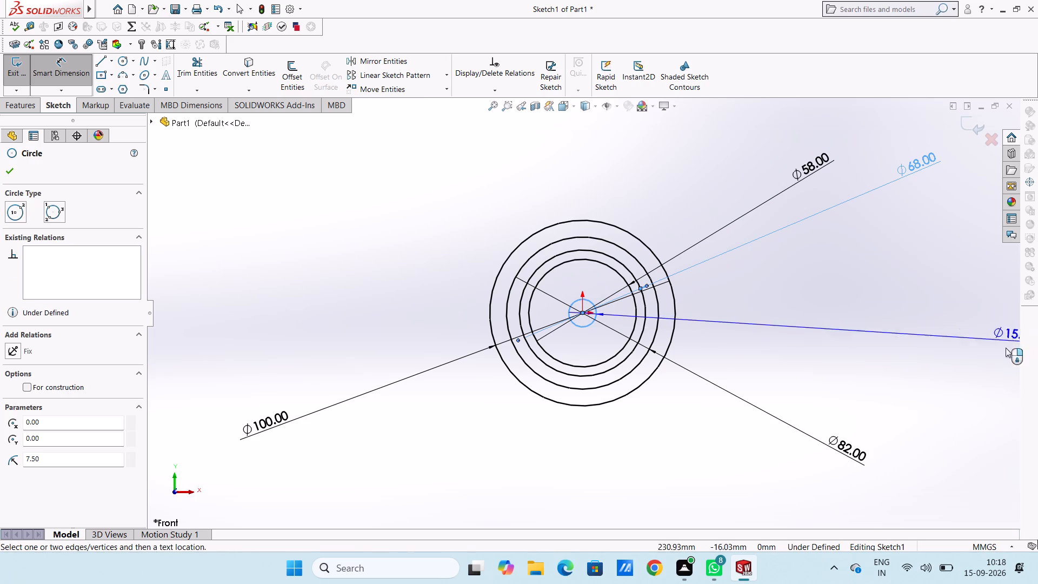
{"action": "left_click", "coordinate": [956, 393]}
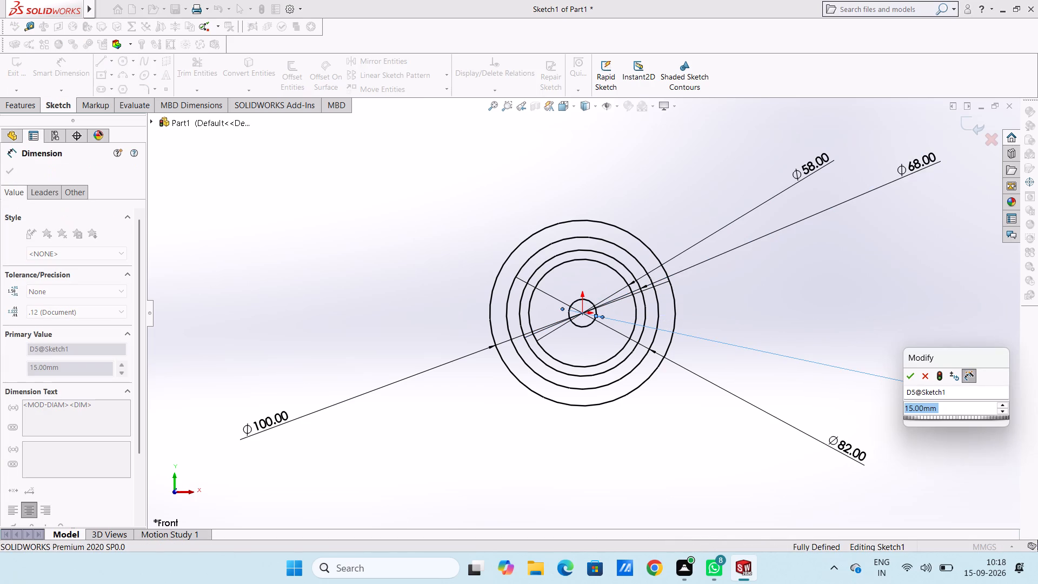
{"action": "key", "text": "Return"}
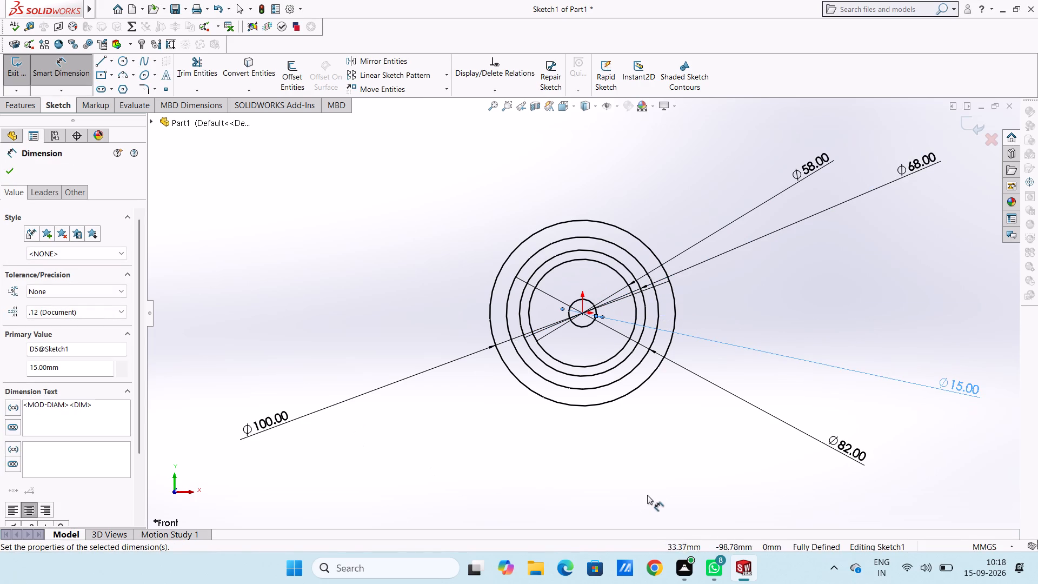
{"action": "left_click", "coordinate": [648, 493]}
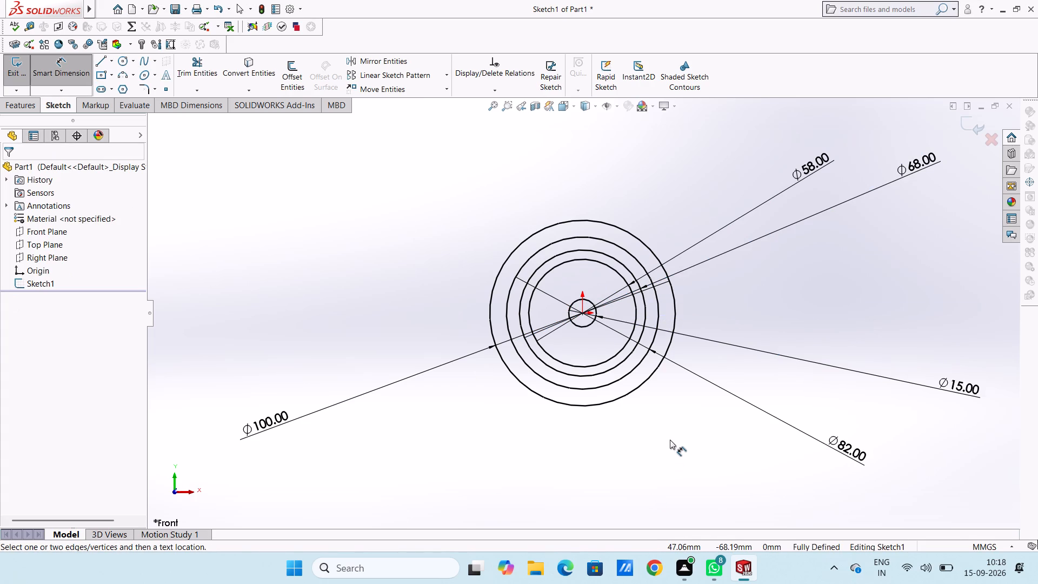
Sketch a vertical line 34 mm long from the origin up to the top of the 68 mm circle.
{"action": "scroll", "coordinate": [642, 297], "scroll_direction": "down", "scroll_amount": 2}
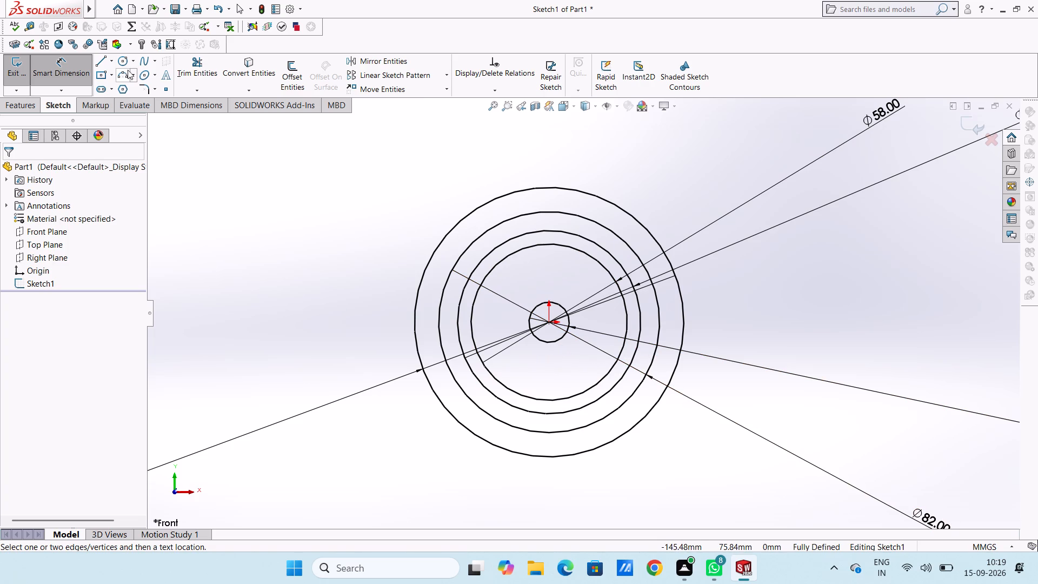
{"action": "left_click", "coordinate": [105, 63]}
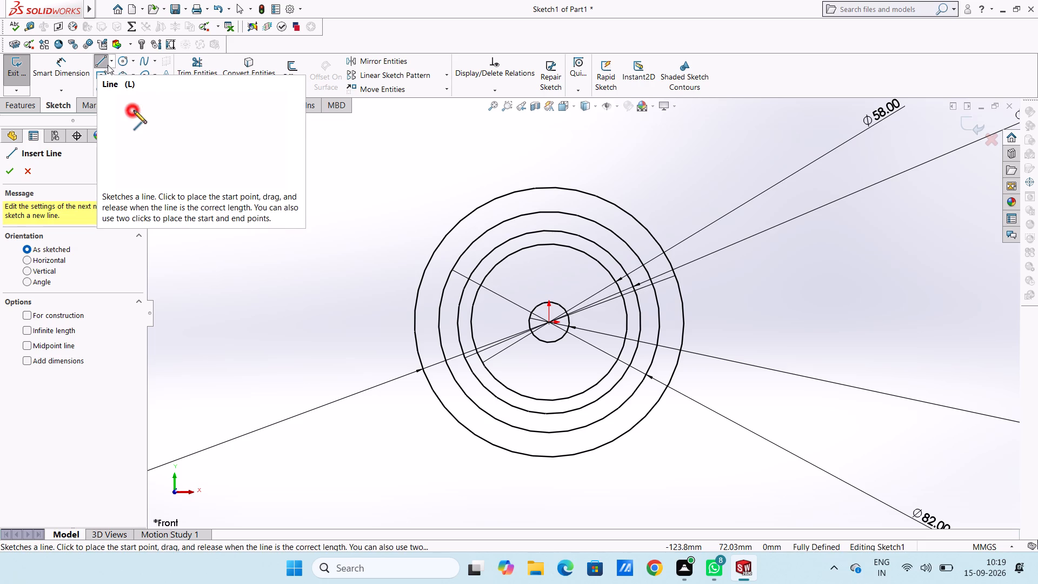
{"action": "left_click", "coordinate": [548, 321]}
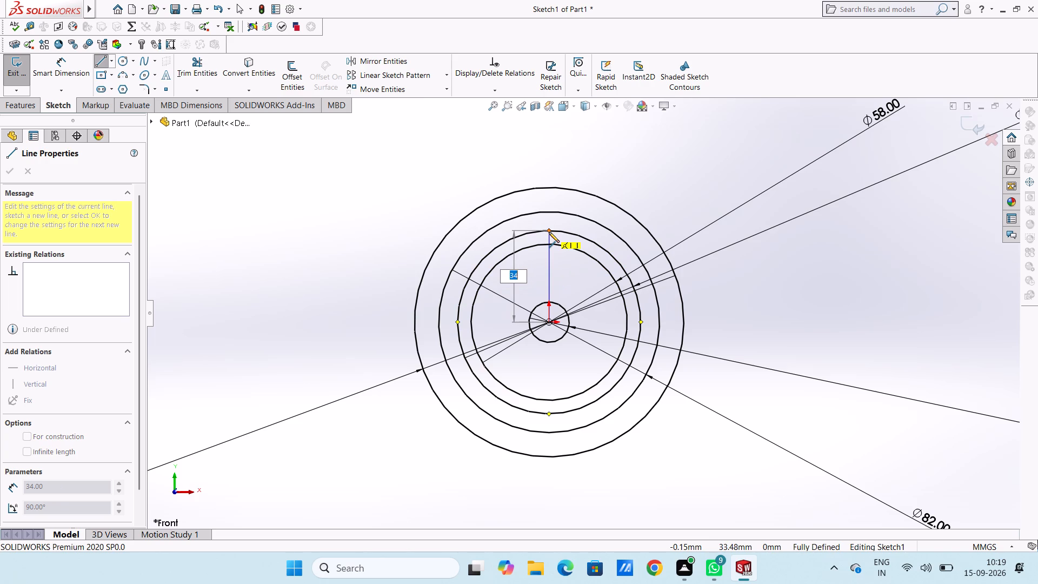
{"action": "left_click", "coordinate": [549, 232]}
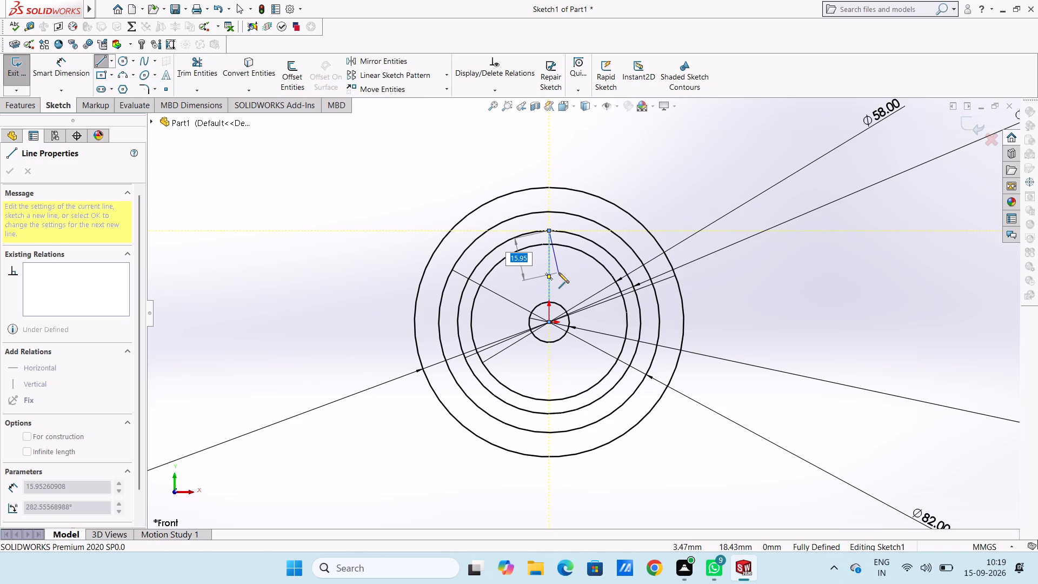
{"action": "key", "text": "Escape"}
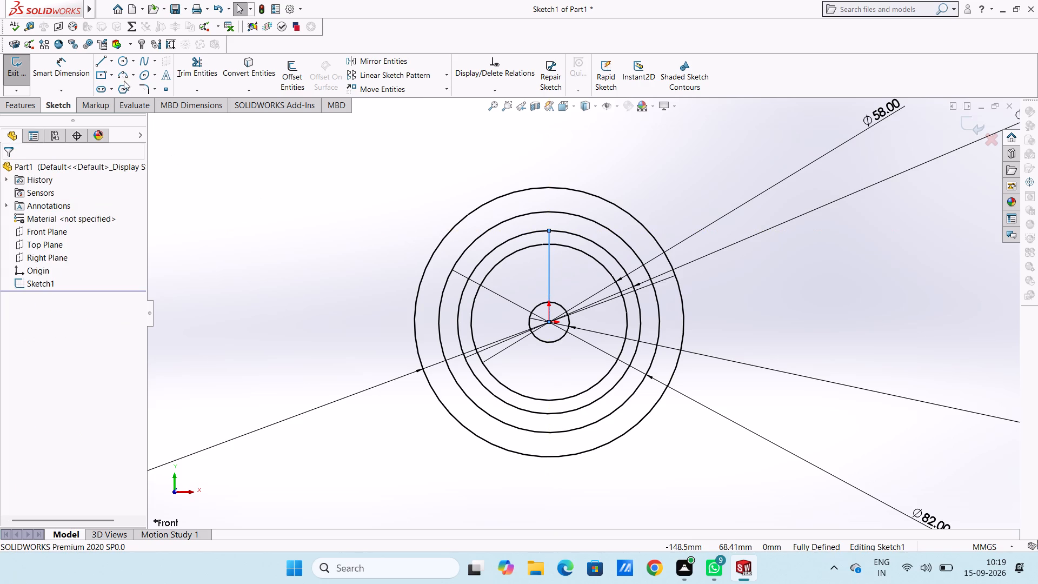
Sketch two slanted lines up from the origin, about 36 mm long right of the vertical line and about 35 mm long left of it.
{"action": "left_click", "coordinate": [108, 63]}
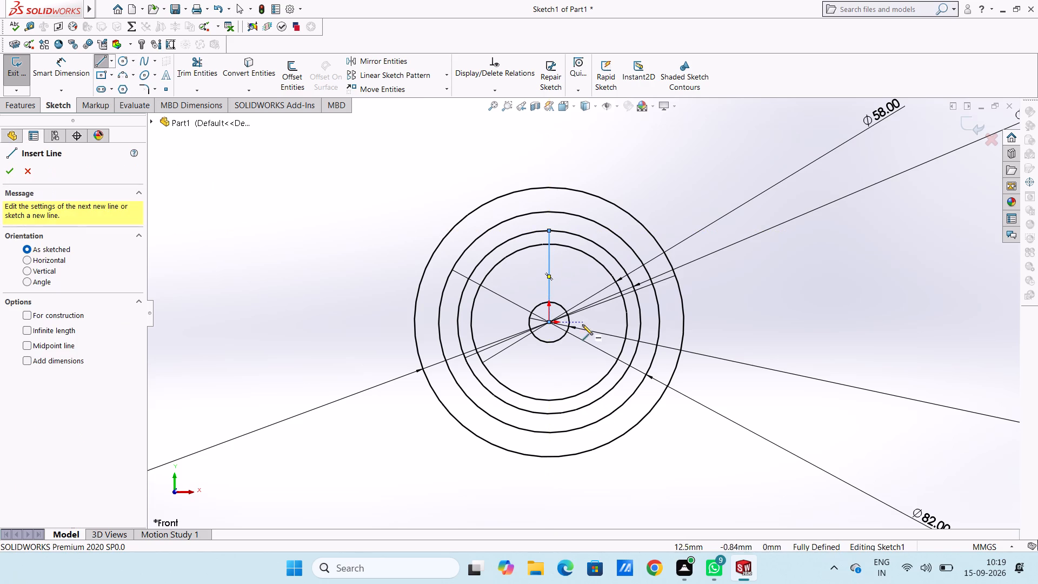
{"action": "left_click", "coordinate": [550, 320]}
{"action": "left_click", "coordinate": [583, 231]}
{"action": "key", "text": "Escape"}
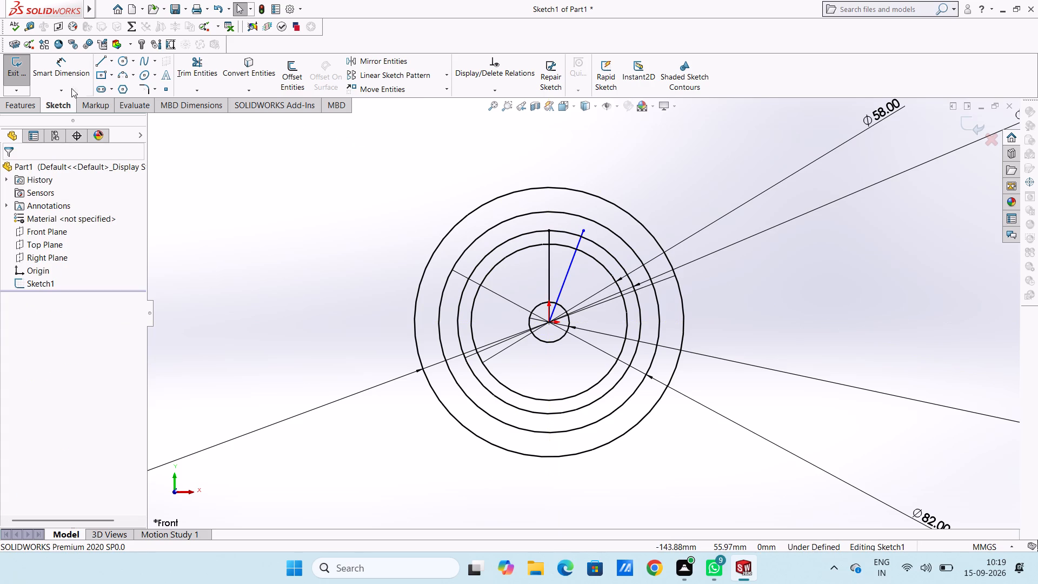
{"action": "left_click", "coordinate": [104, 62]}
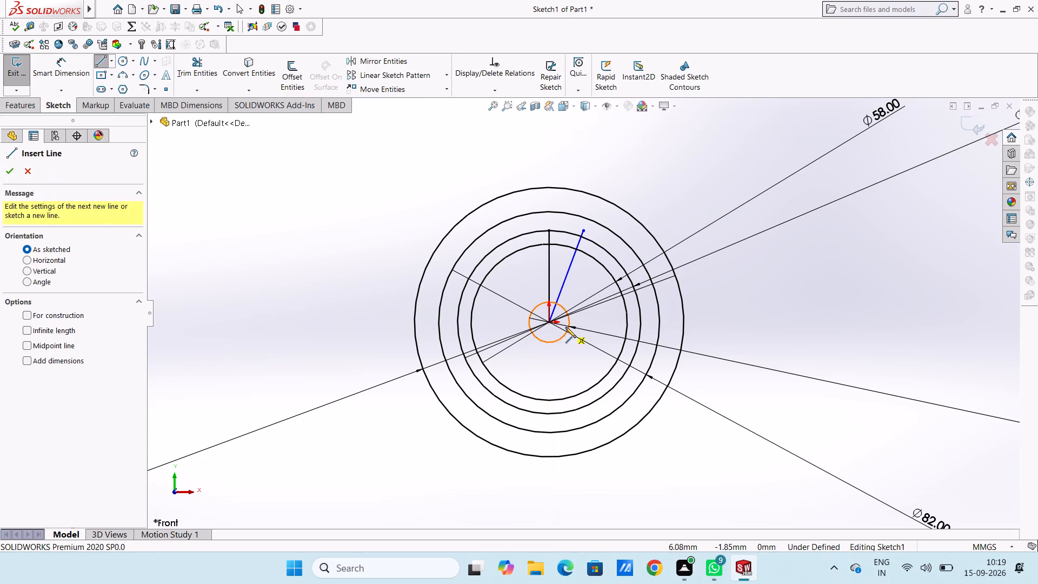
{"action": "left_click", "coordinate": [549, 320]}
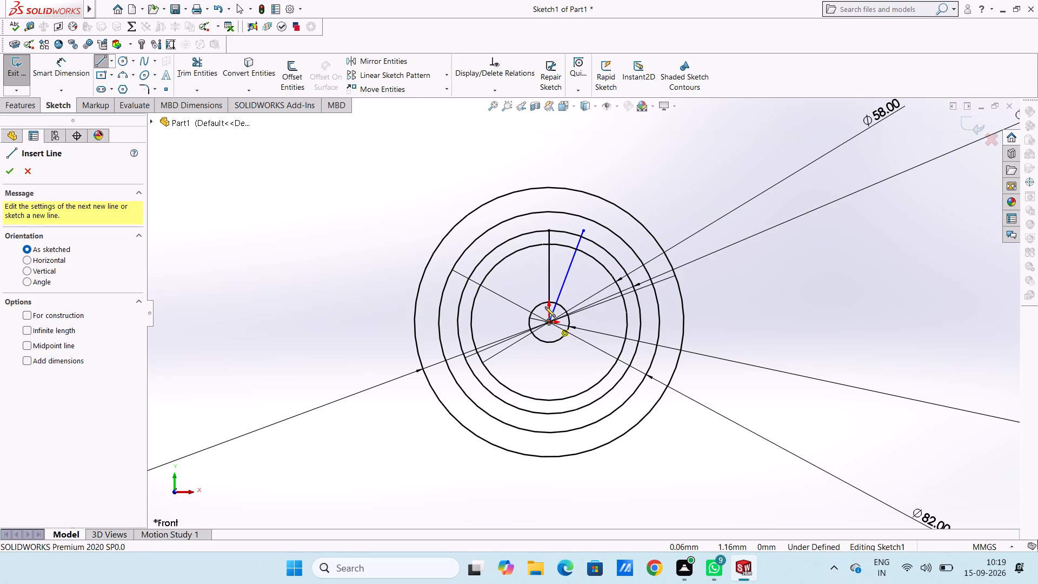
{"action": "left_click", "coordinate": [524, 230]}
{"action": "key", "text": "Escape"}
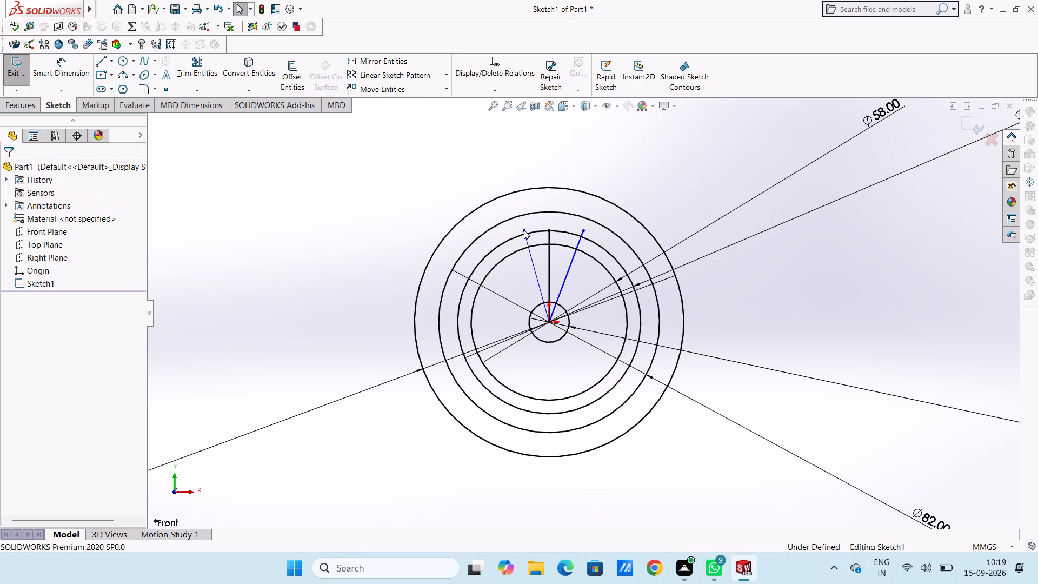
Dimension the angle between the left slanted line and the vertical line as 4.5°.
{"action": "left_click", "coordinate": [79, 70]}
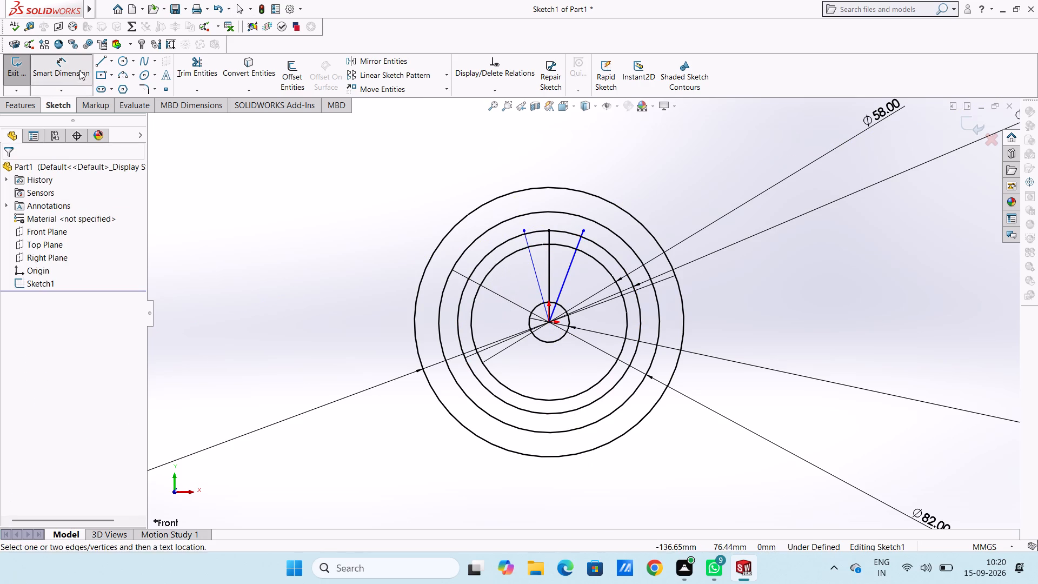
{"action": "left_click", "coordinate": [533, 270]}
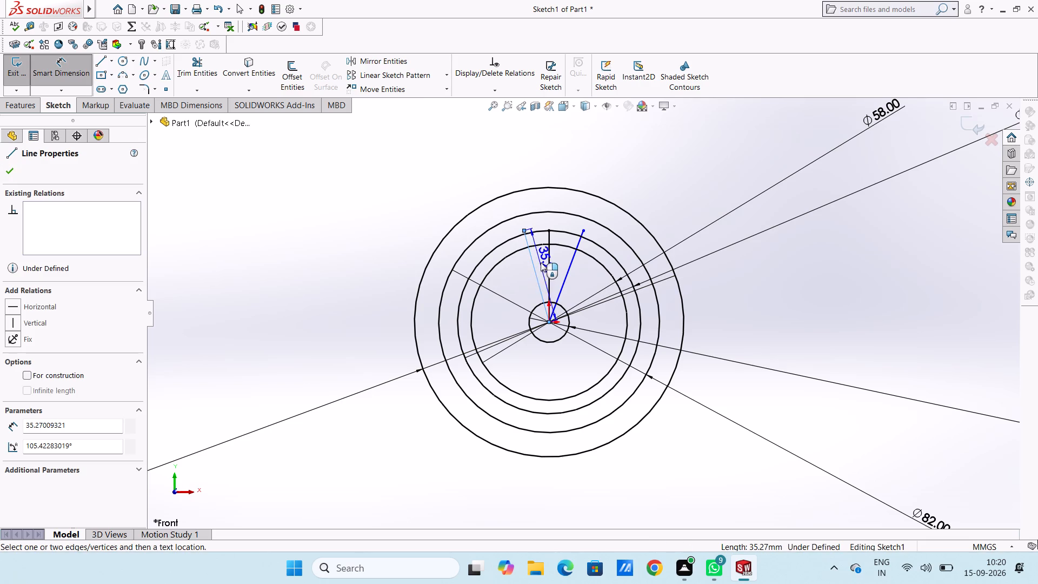
{"action": "left_click", "coordinate": [548, 258]}
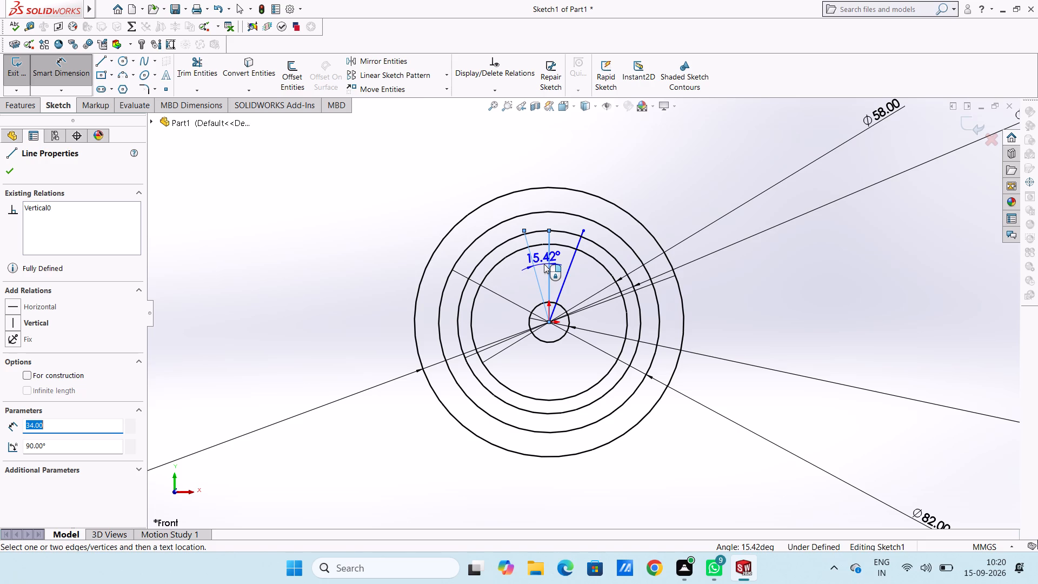
{"action": "key", "text": "4"}
{"action": "type", "text": ".5"}
{"action": "key", "text": "Return"}
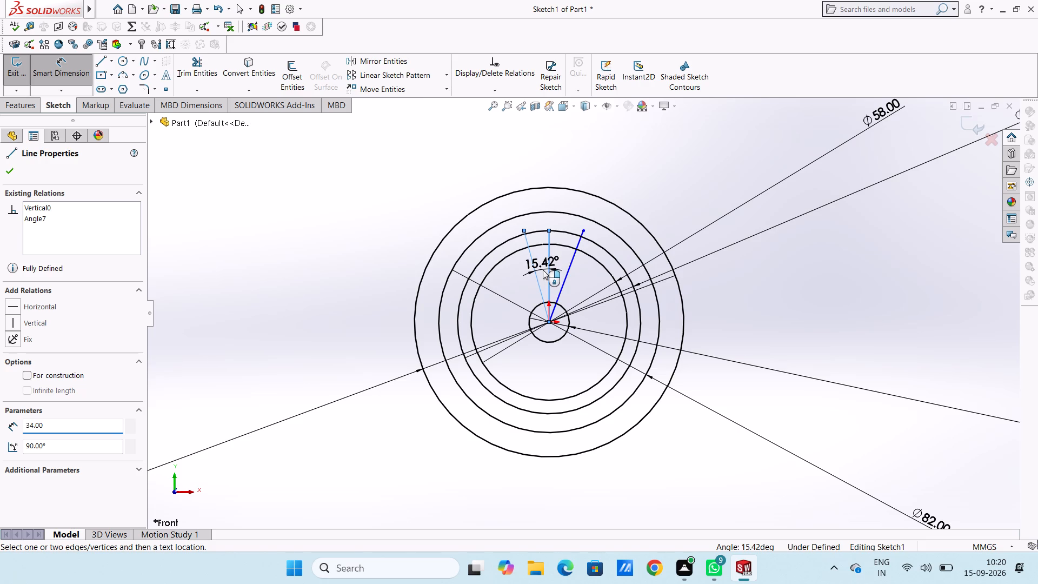
{"action": "left_click", "coordinate": [543, 270]}
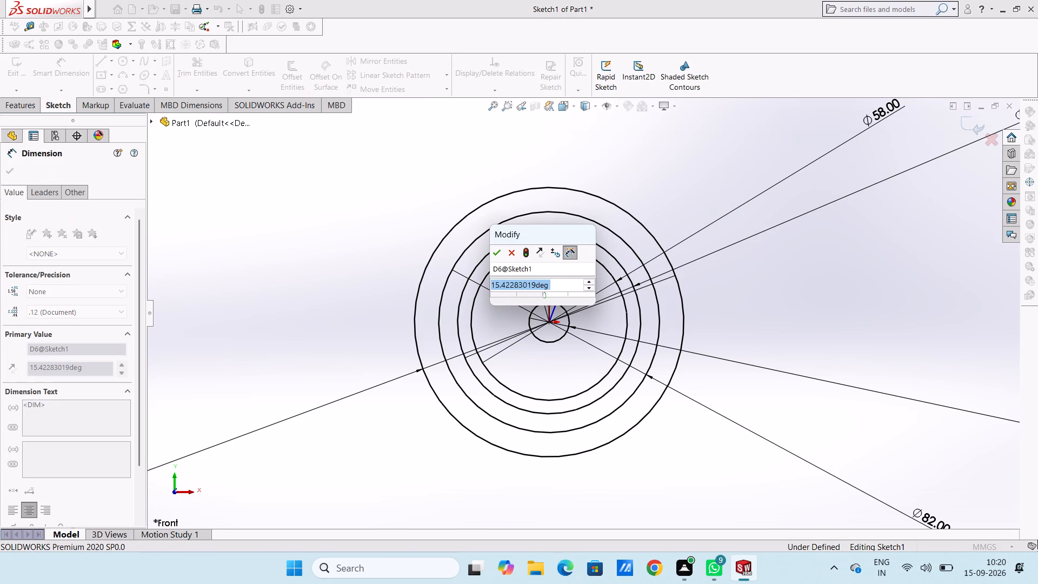
{"action": "type", "text": "4.5"}
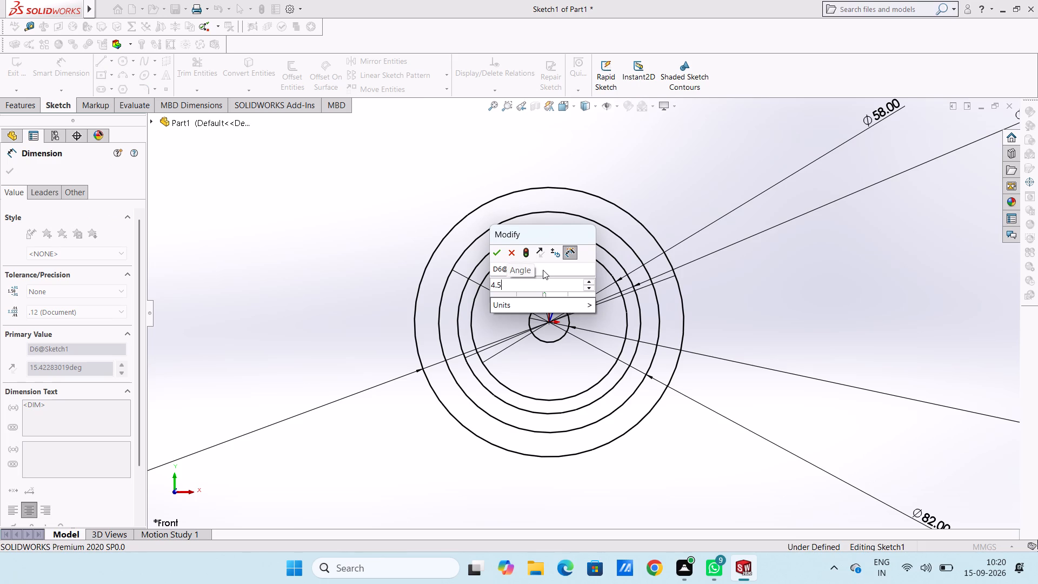
{"action": "key", "text": "Return"}
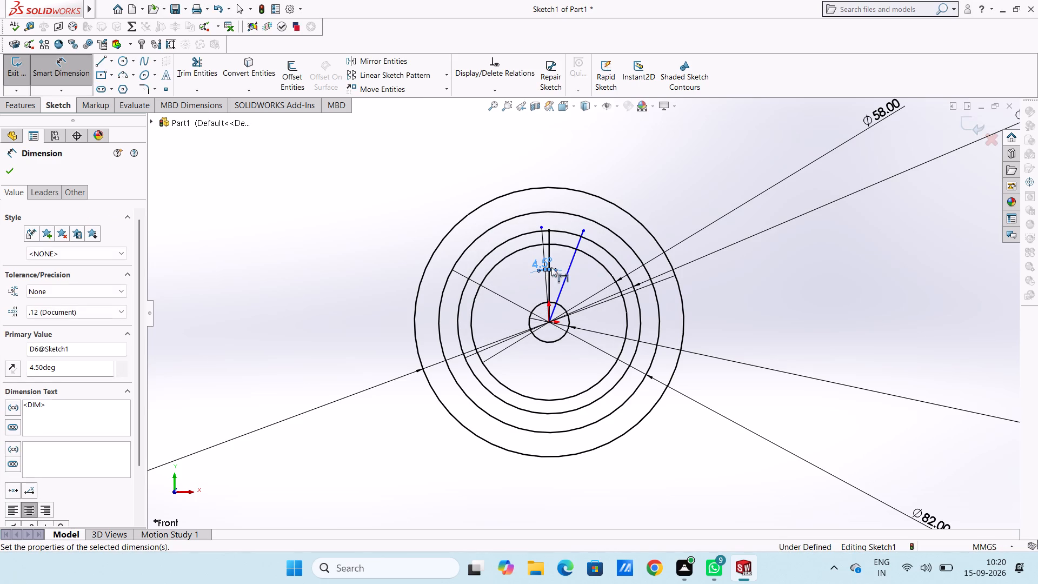
Dimension the angle between the vertical line and the right slanted line as 4.5°.
{"action": "left_click", "coordinate": [551, 238]}
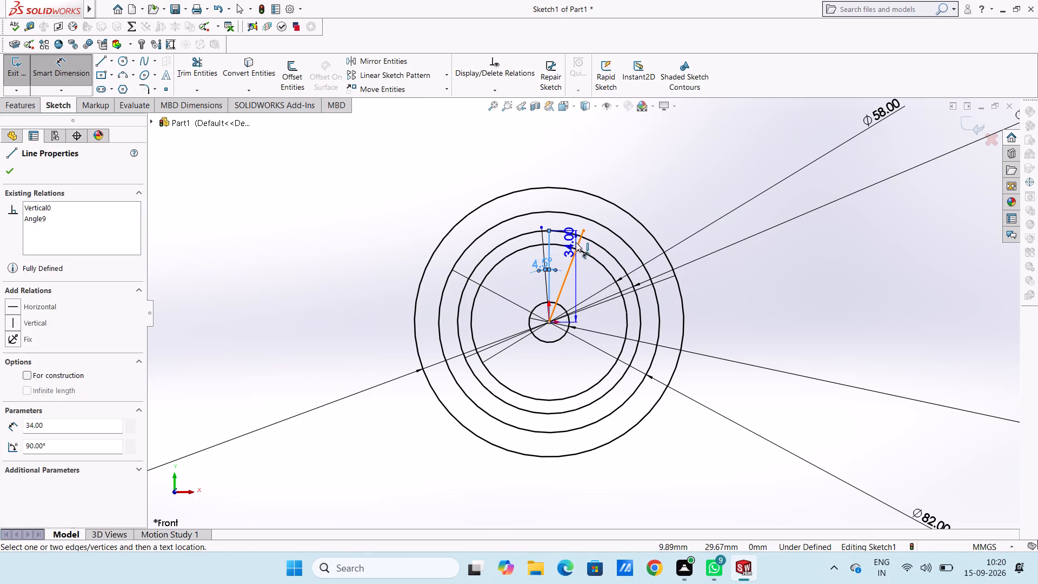
{"action": "left_click", "coordinate": [577, 243]}
{"action": "left_click", "coordinate": [561, 253]}
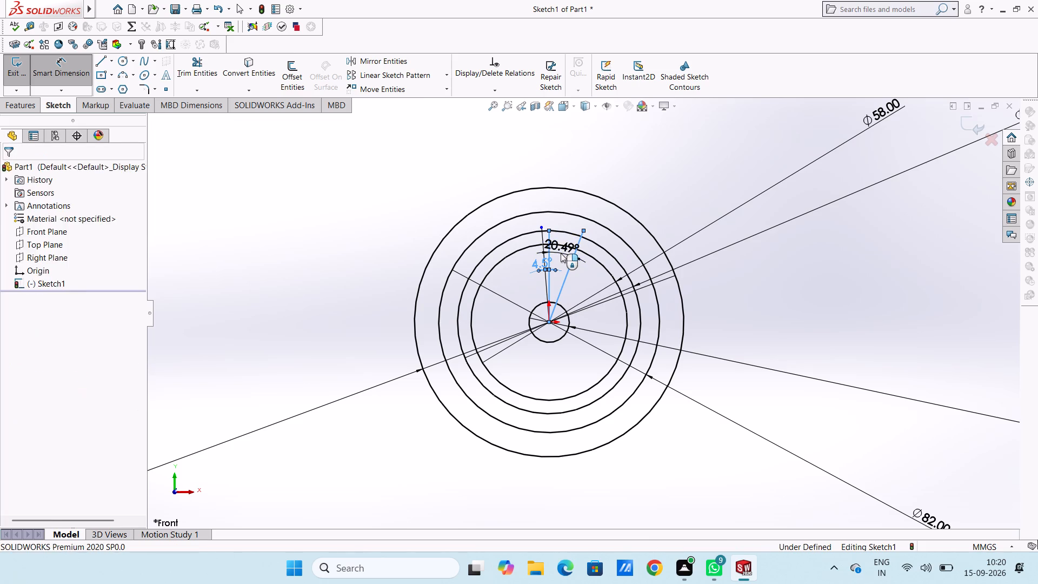
{"action": "type", "text": "4.5"}
{"action": "key", "text": "Return"}
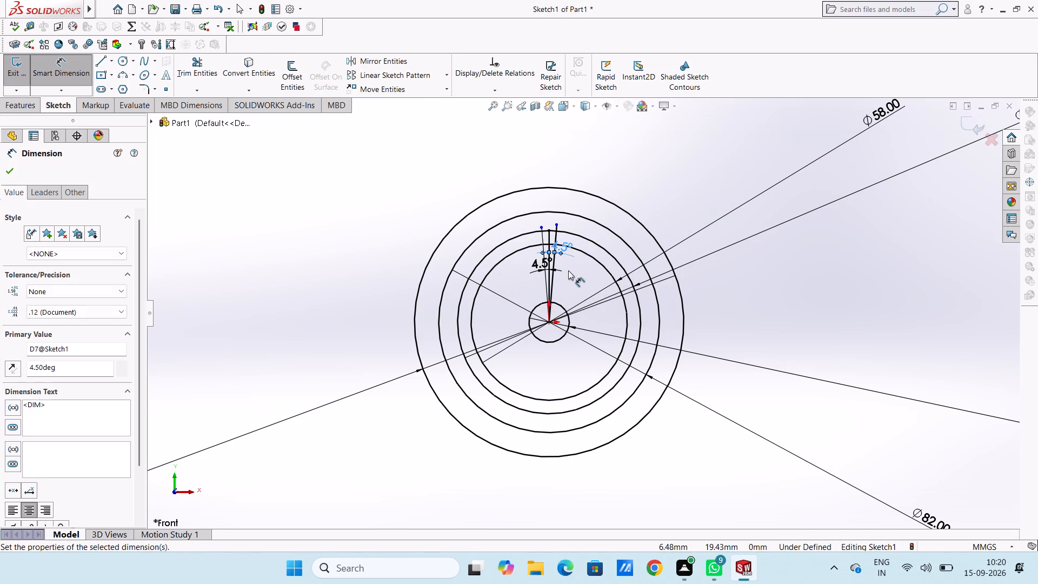
{"action": "left_click", "coordinate": [568, 270]}
Trim the ends of both slanted lines that project beyond the 68 mm circle.
{"action": "scroll", "coordinate": [568, 270], "scroll_direction": "down", "scroll_amount": 4}
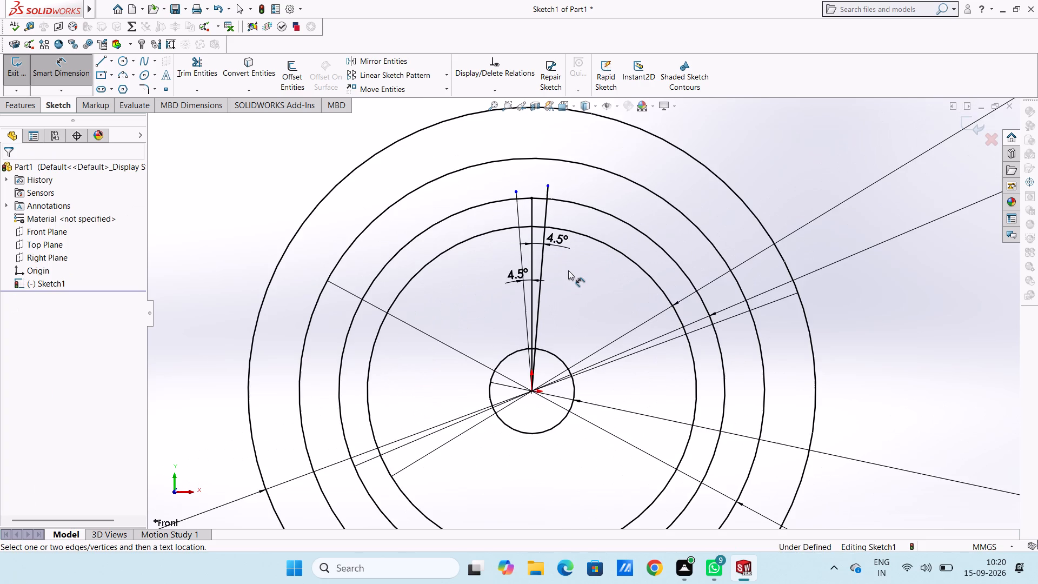
{"action": "scroll", "coordinate": [568, 270], "scroll_direction": "down", "scroll_amount": 3}
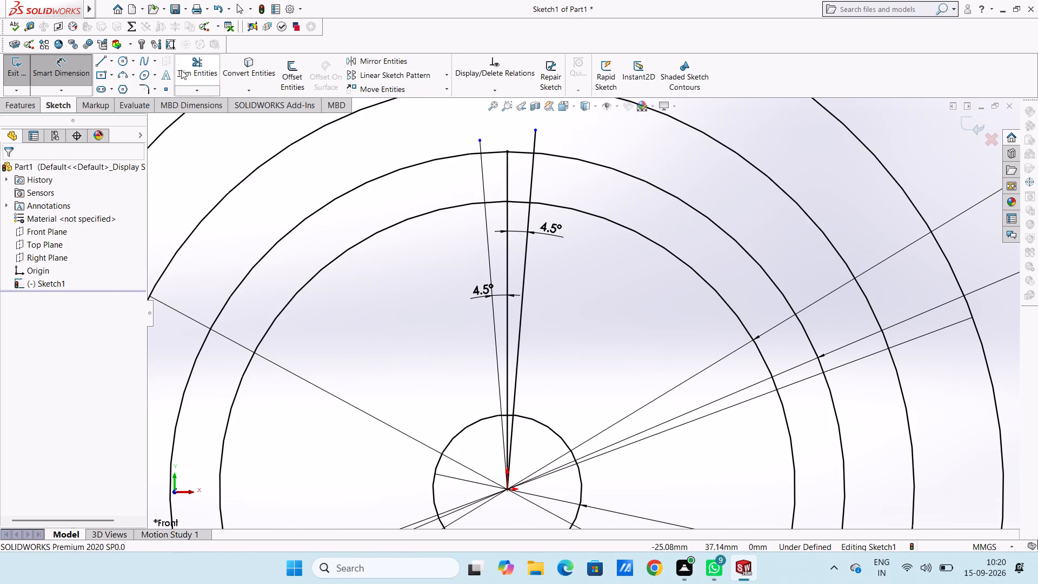
{"action": "left_click", "coordinate": [184, 68]}
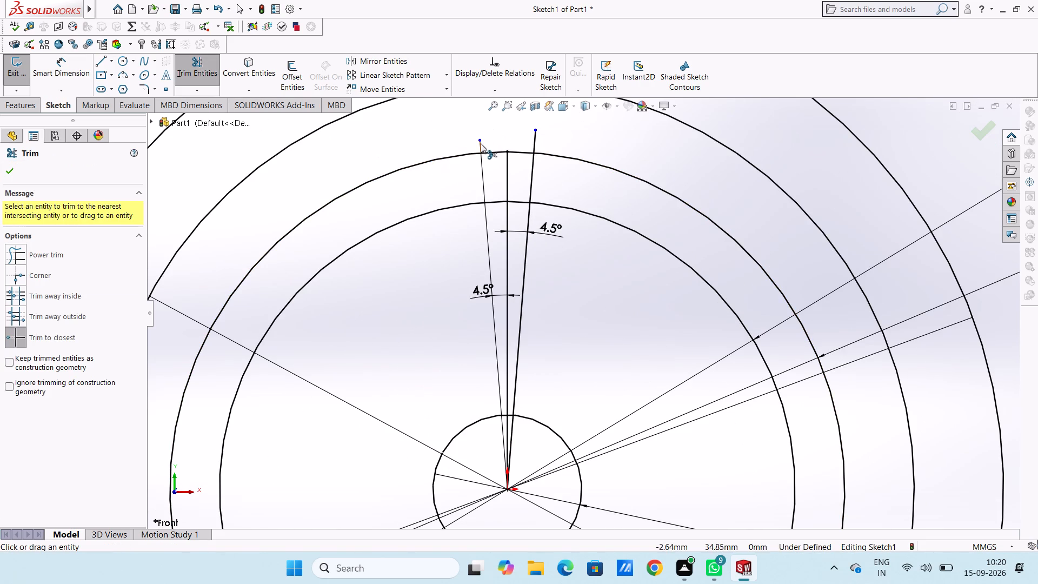
{"action": "left_click", "coordinate": [480, 143]}
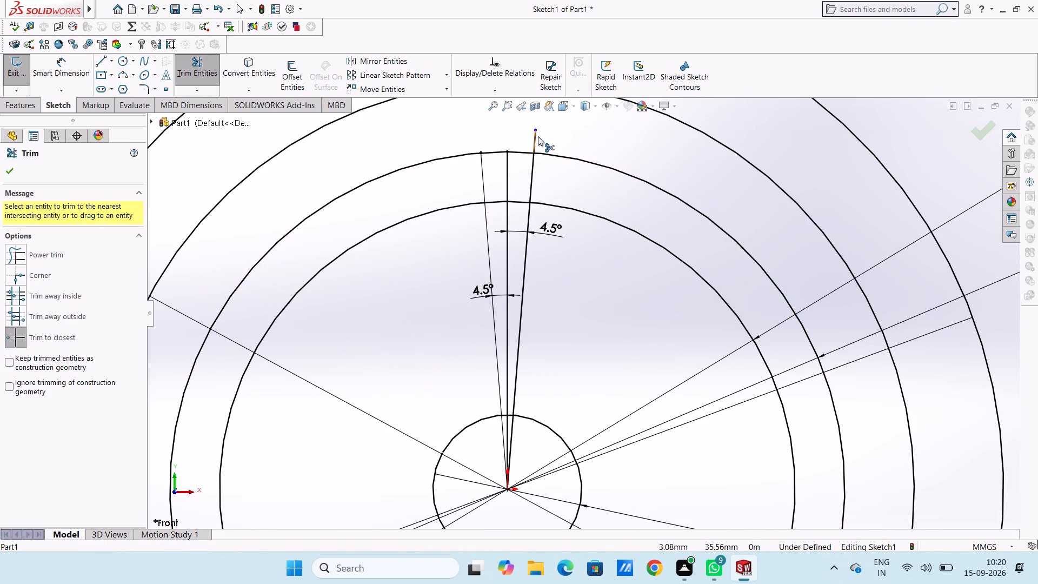
{"action": "left_click", "coordinate": [538, 136]}
Trim away the vertical line and the 58 mm circle's arc between the two slanted lines.
{"action": "left_click", "coordinate": [506, 162]}
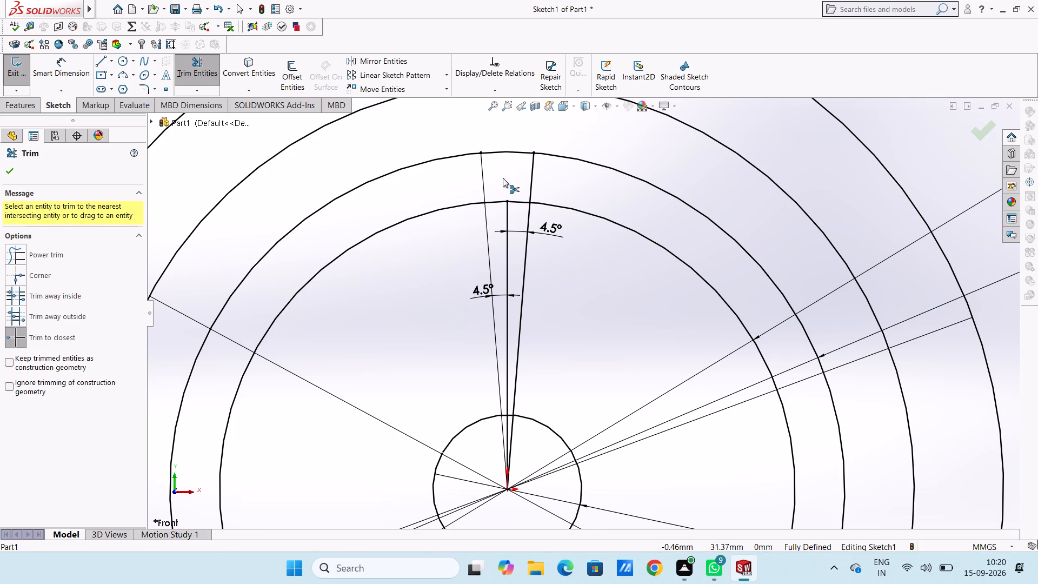
{"action": "left_click", "coordinate": [497, 202]}
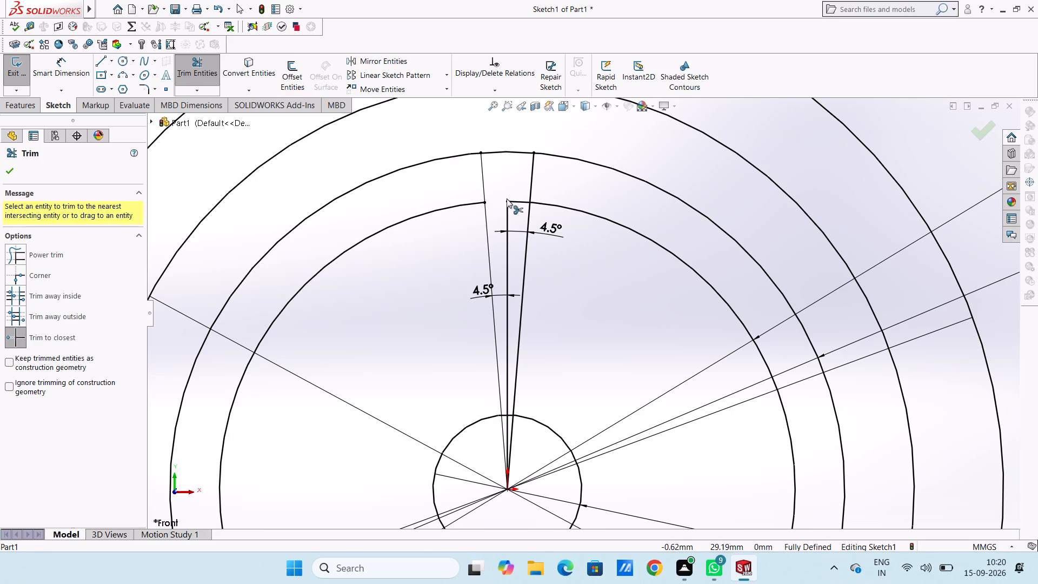
{"action": "left_click", "coordinate": [519, 200]}
{"action": "left_click", "coordinate": [507, 221]}
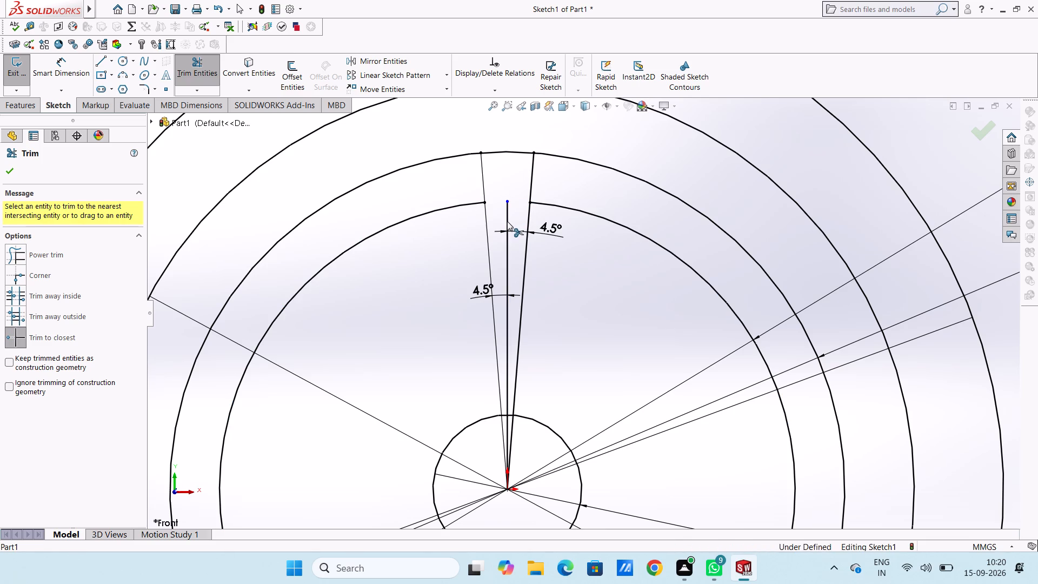
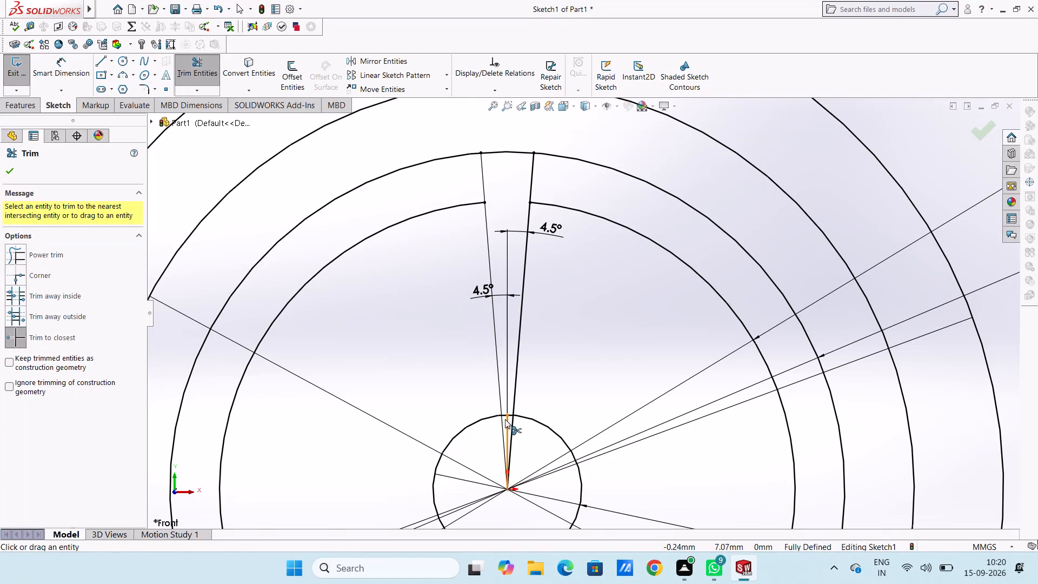
Trim away the remaining piece of the vertical line inside the smallest circle and finish trimming.
{"action": "left_click", "coordinate": [505, 419]}
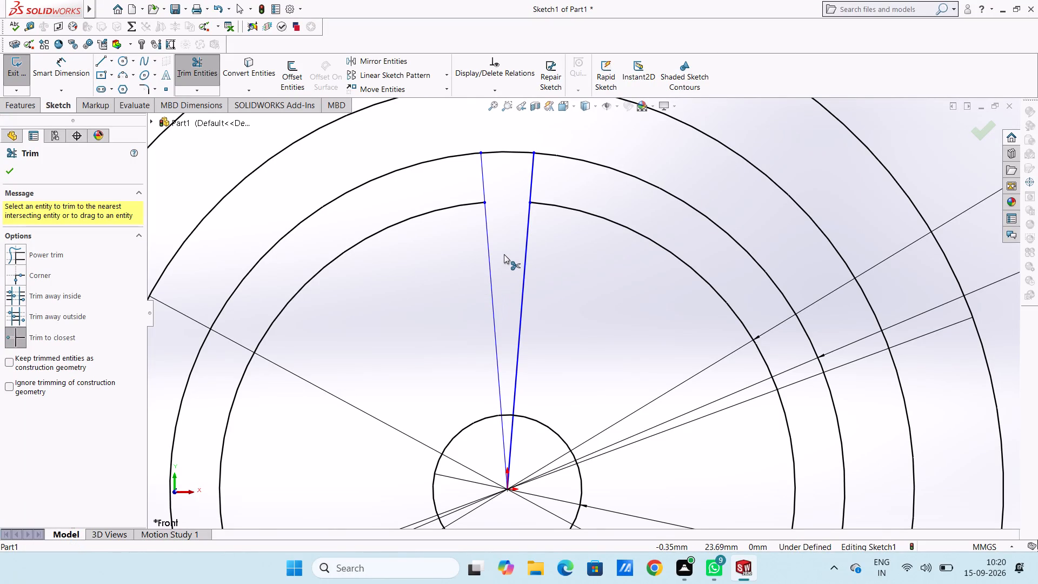
{"action": "scroll", "coordinate": [504, 254], "scroll_direction": "down", "scroll_amount": 1}
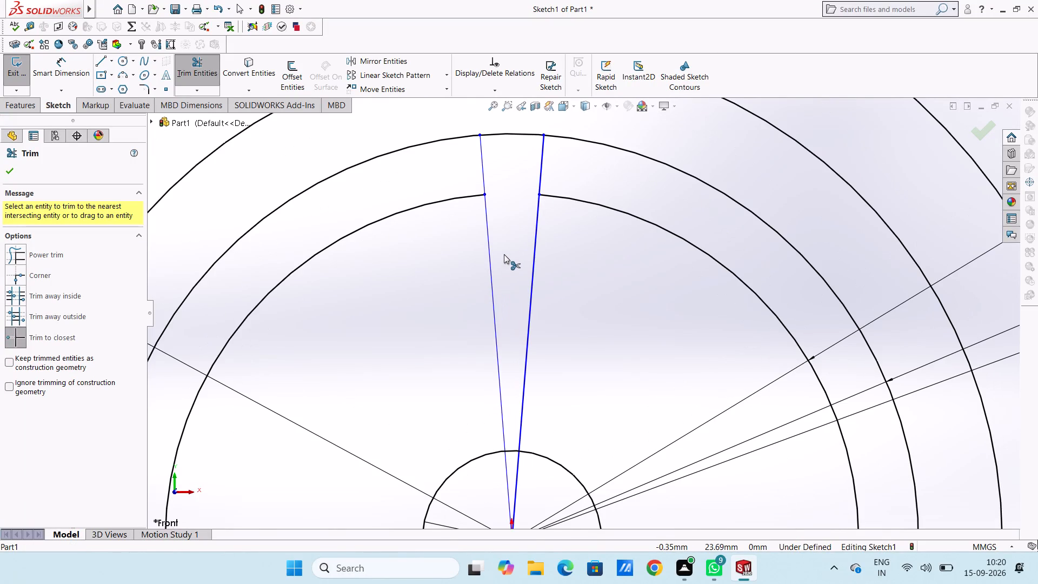
{"action": "scroll", "coordinate": [504, 254], "scroll_direction": "down", "scroll_amount": 1}
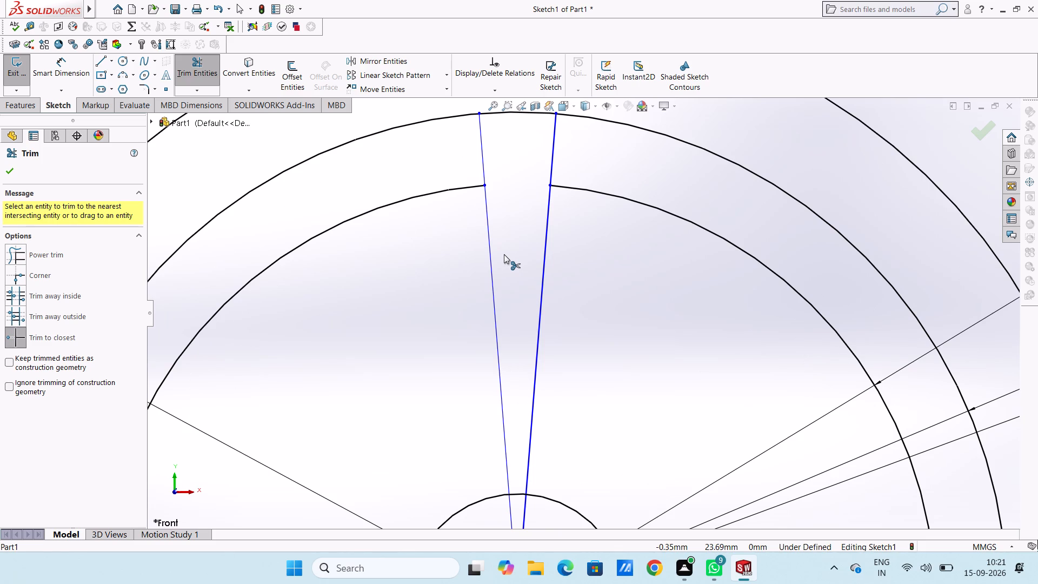
{"action": "scroll", "coordinate": [504, 254], "scroll_direction": "down", "scroll_amount": 1}
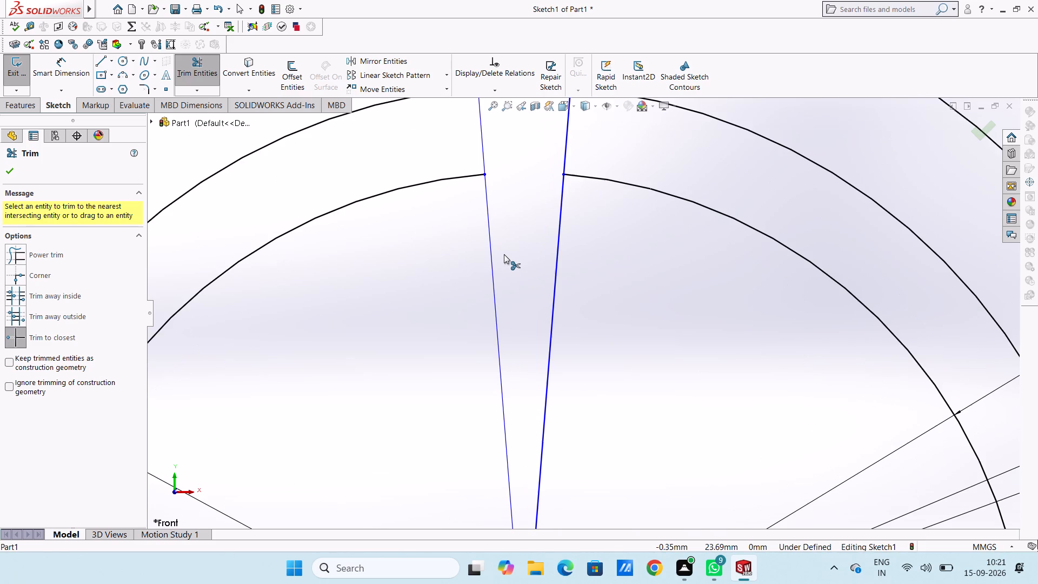
{"action": "scroll", "coordinate": [504, 254], "scroll_direction": "up", "scroll_amount": 2}
{"action": "scroll", "coordinate": [504, 254], "scroll_direction": "down", "scroll_amount": 2}
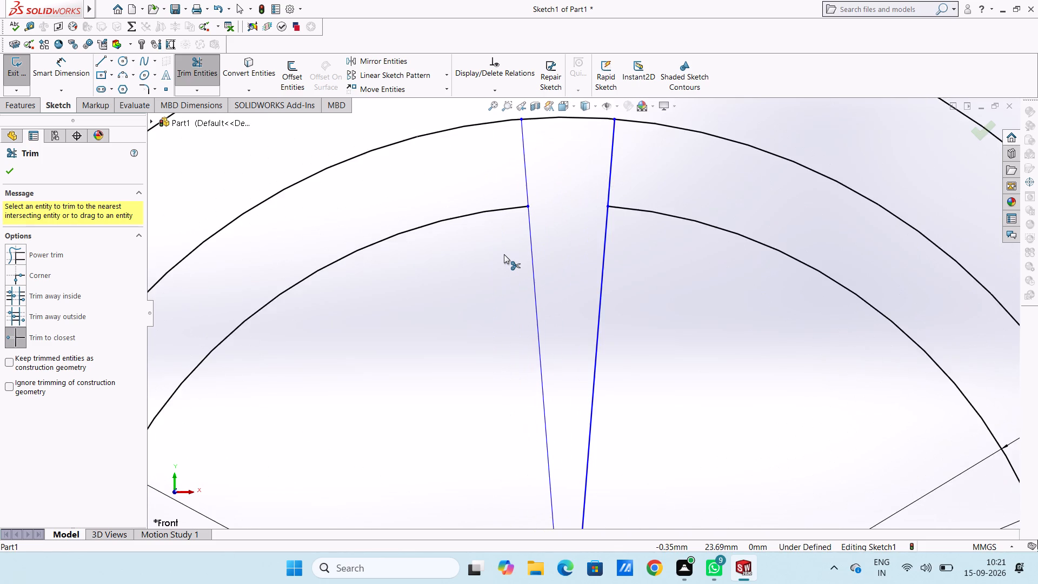
{"action": "scroll", "coordinate": [504, 254], "scroll_direction": "up", "scroll_amount": 3}
{"action": "scroll", "coordinate": [731, 398], "scroll_direction": "up", "scroll_amount": 1}
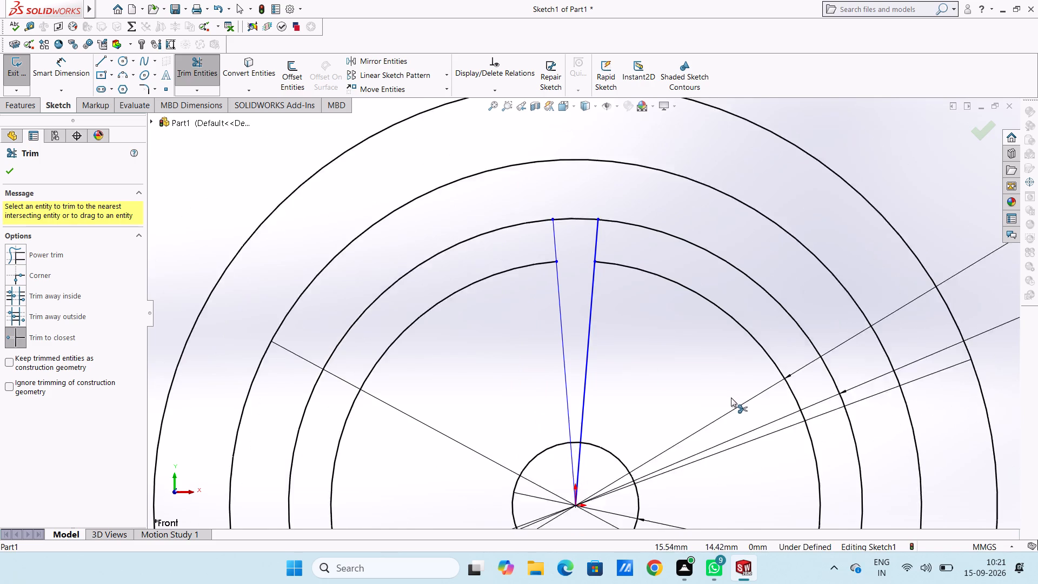
{"action": "scroll", "coordinate": [731, 397], "scroll_direction": "up", "scroll_amount": 2}
{"action": "scroll", "coordinate": [723, 402], "scroll_direction": "down", "scroll_amount": 3}
{"action": "scroll", "coordinate": [710, 405], "scroll_direction": "up", "scroll_amount": 3}
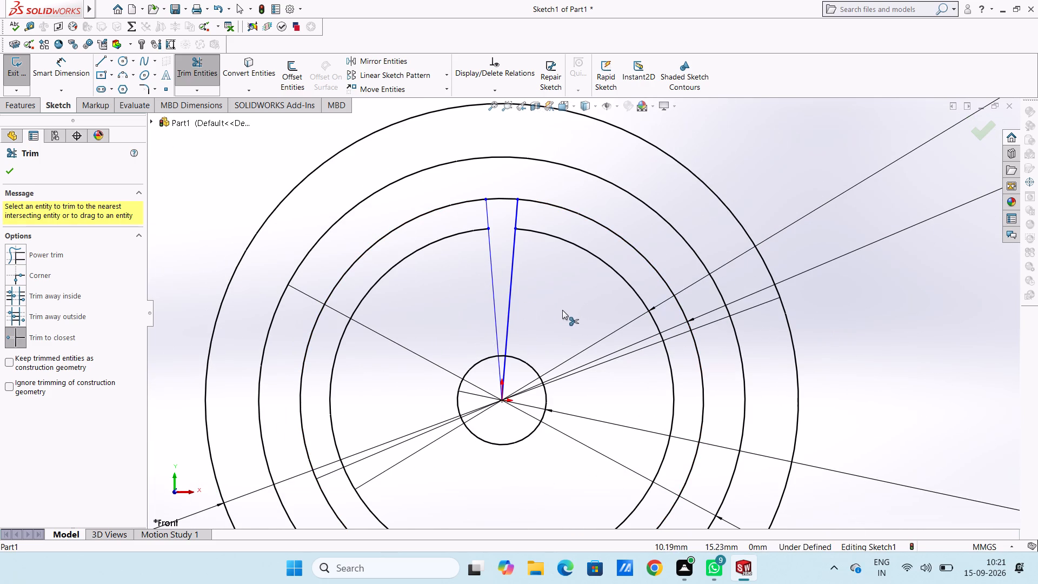
{"action": "key", "text": "Escape"}
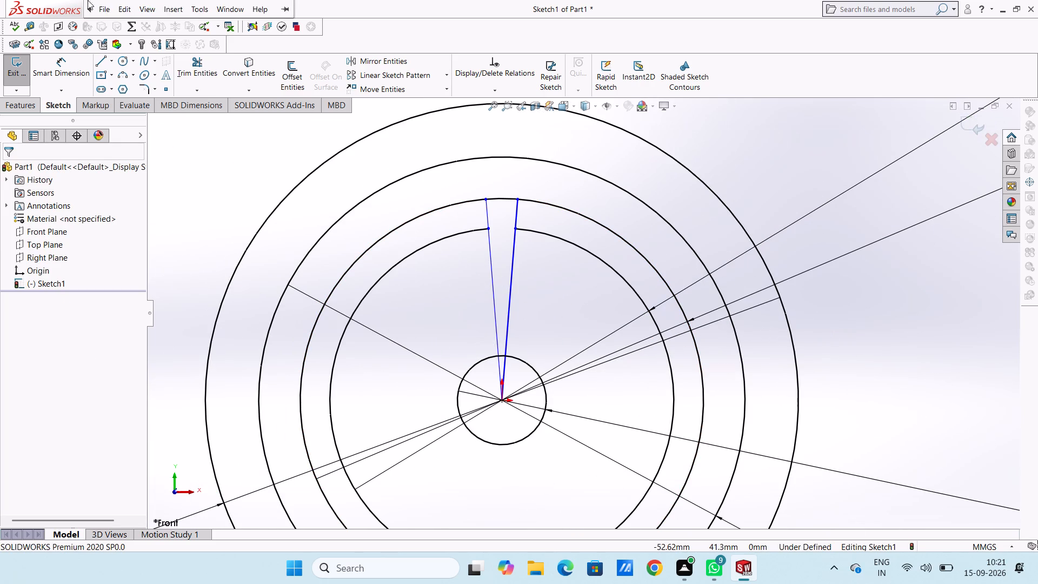
Sketch a vertical 34 mm line from the top of the 68 mm circle down to the origin.
{"action": "left_click", "coordinate": [102, 67]}
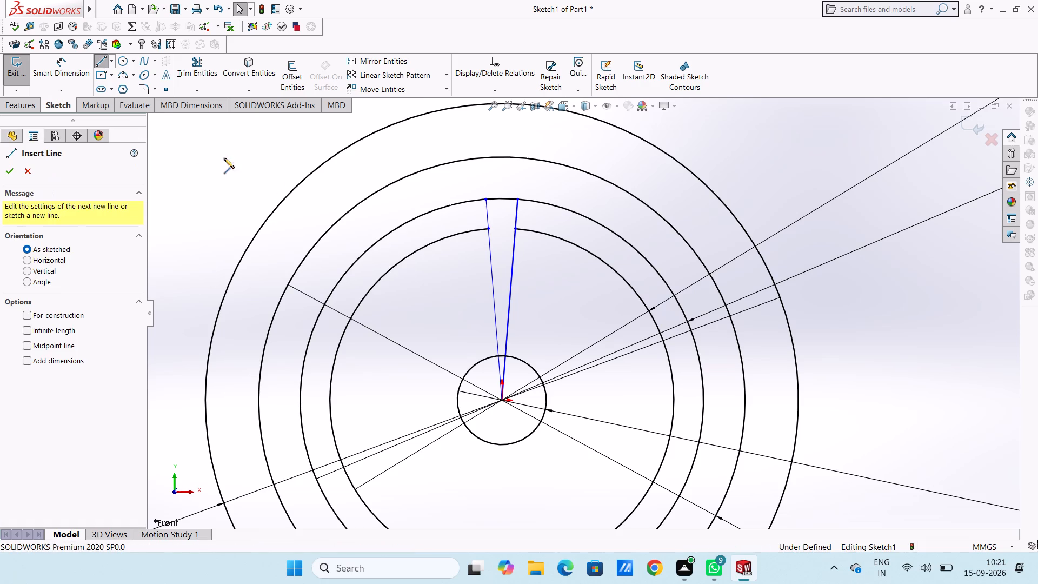
{"action": "left_click", "coordinate": [503, 198]}
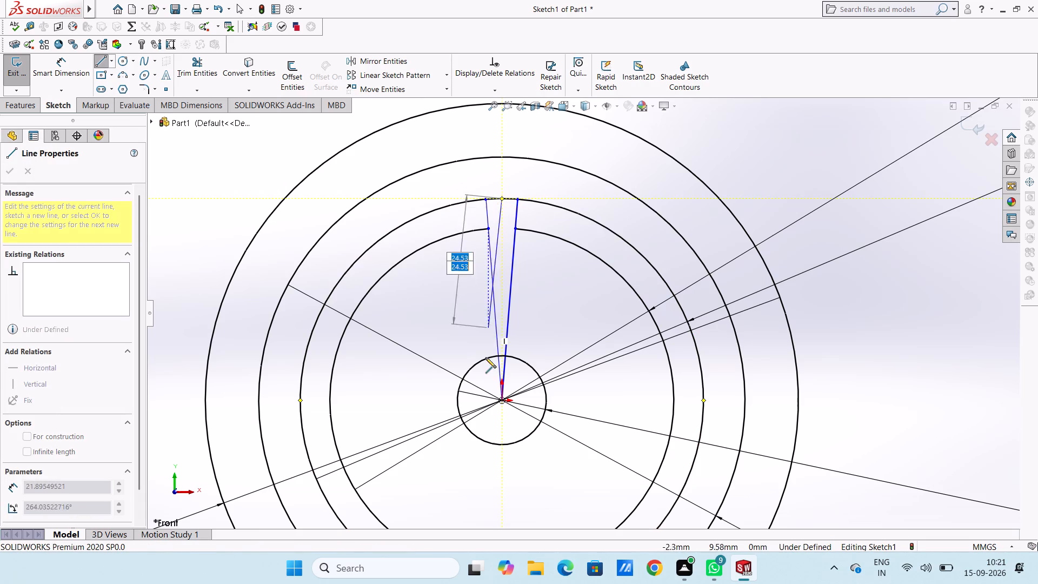
{"action": "left_click", "coordinate": [503, 402]}
{"action": "key", "text": "Escape"}
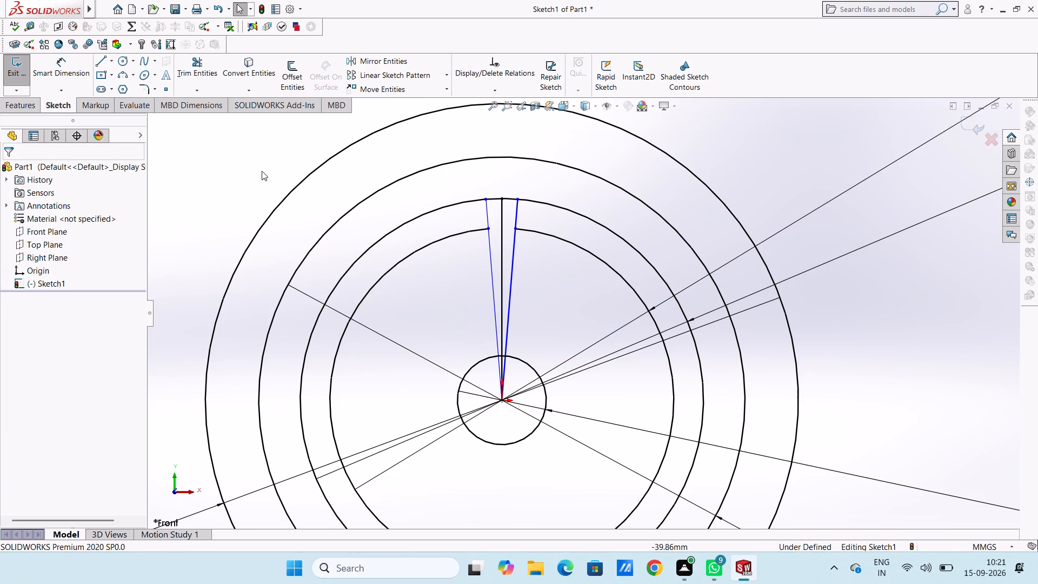
Sketch a line about 70 mm long from the vertical line's top end, slanting down to the left past the 68 mm circle.
{"action": "left_click", "coordinate": [105, 64]}
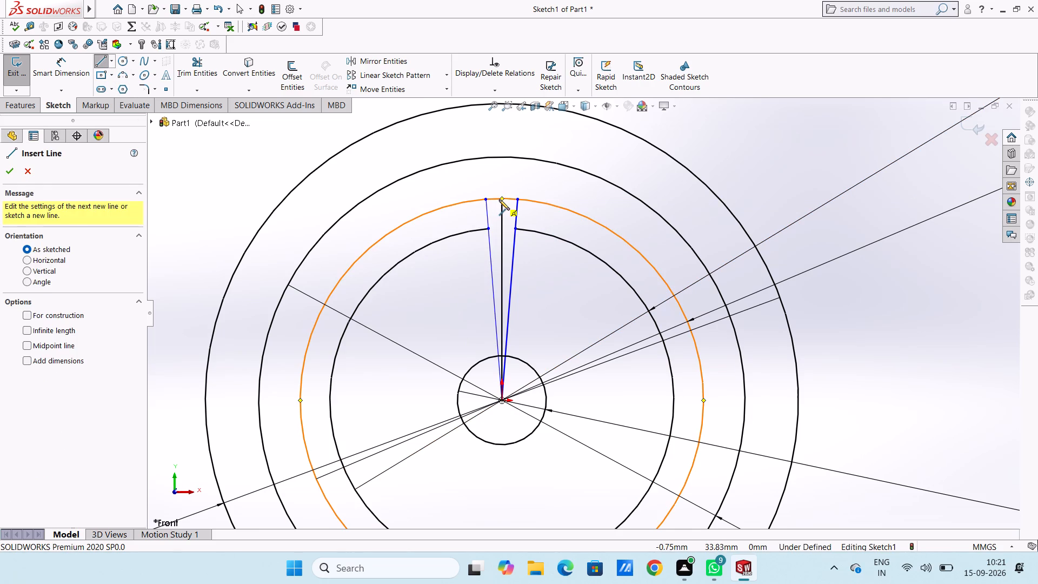
{"action": "left_click", "coordinate": [501, 198]}
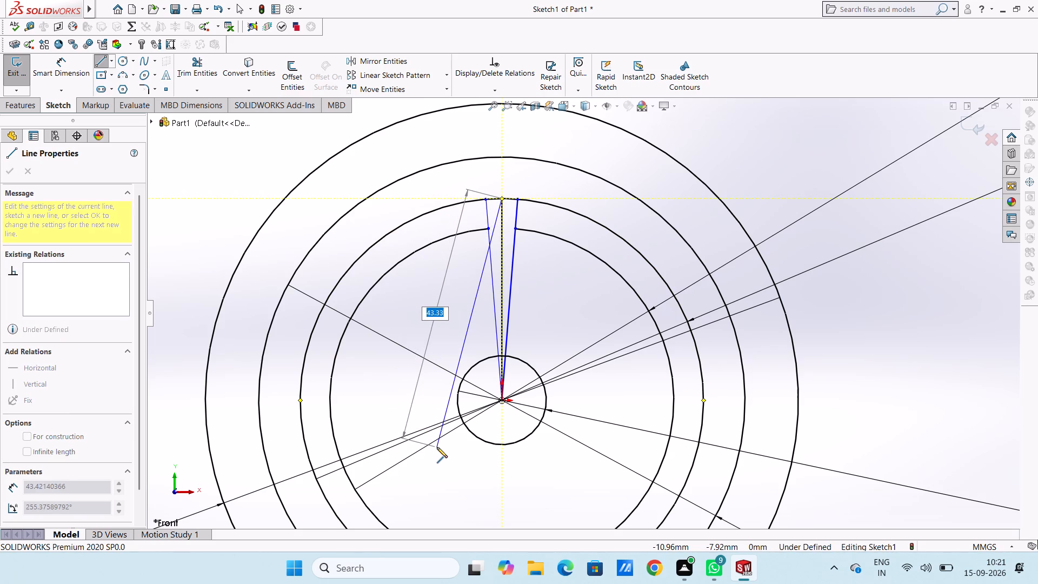
{"action": "scroll", "coordinate": [437, 447], "scroll_direction": "down", "scroll_amount": 3}
{"action": "scroll", "coordinate": [437, 447], "scroll_direction": "up", "scroll_amount": 5}
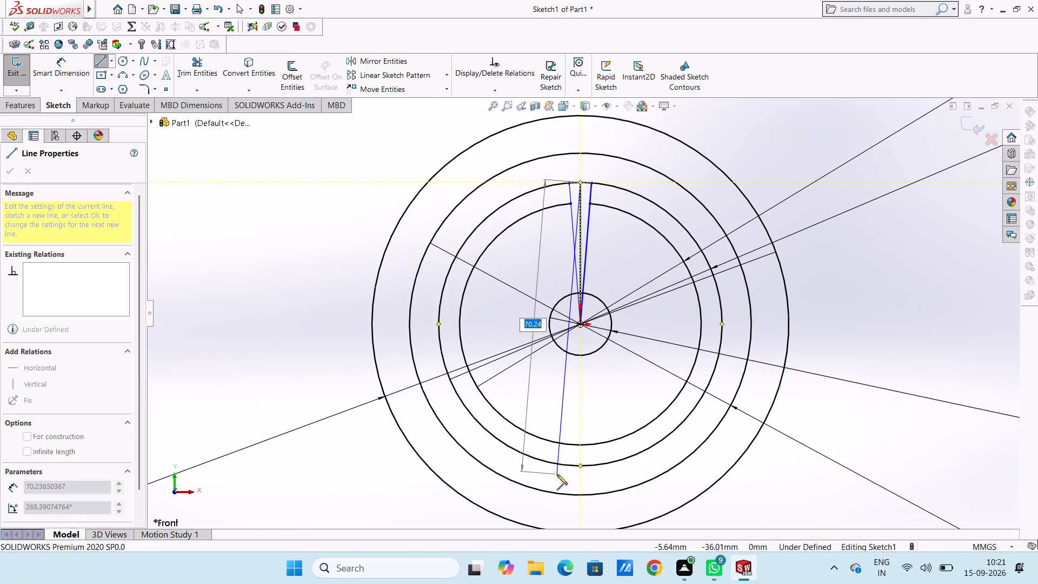
{"action": "left_click", "coordinate": [557, 474]}
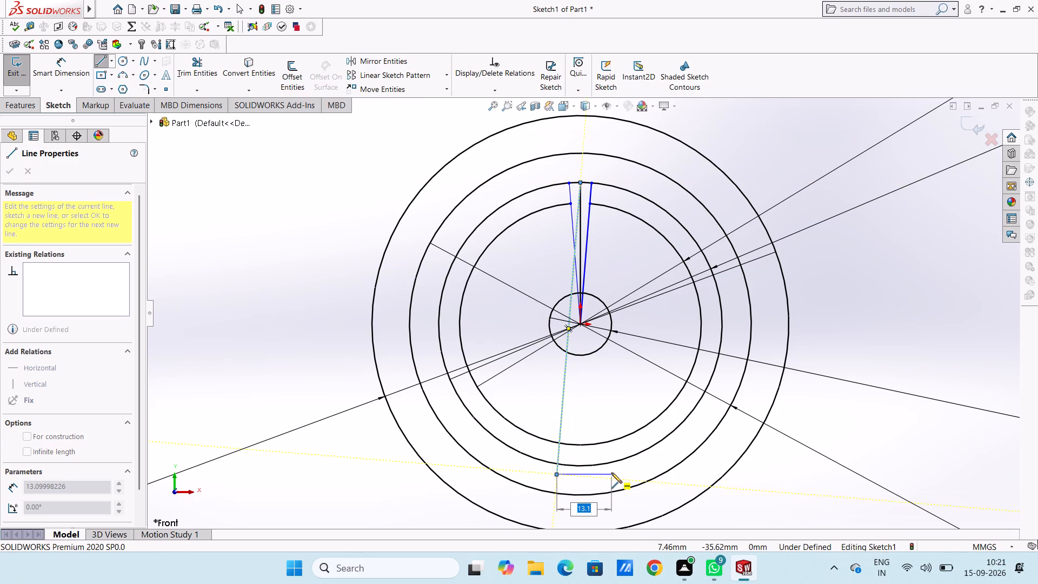
{"action": "key", "text": "Escape"}
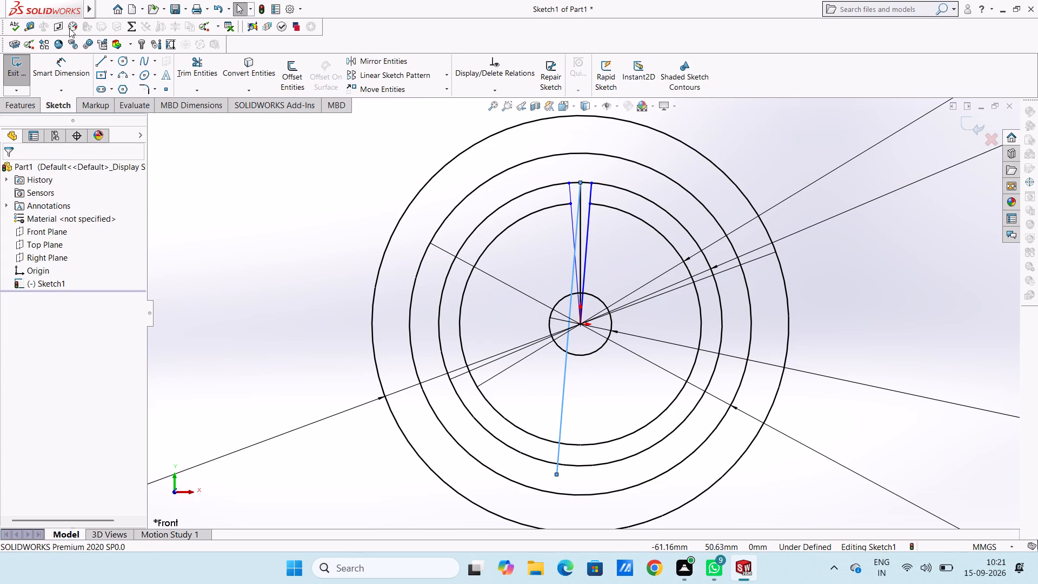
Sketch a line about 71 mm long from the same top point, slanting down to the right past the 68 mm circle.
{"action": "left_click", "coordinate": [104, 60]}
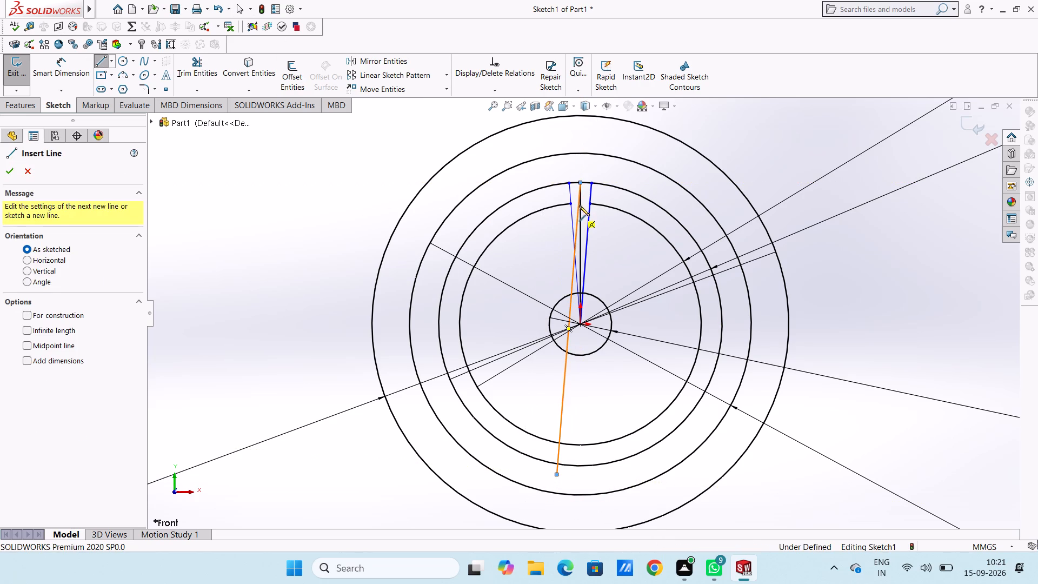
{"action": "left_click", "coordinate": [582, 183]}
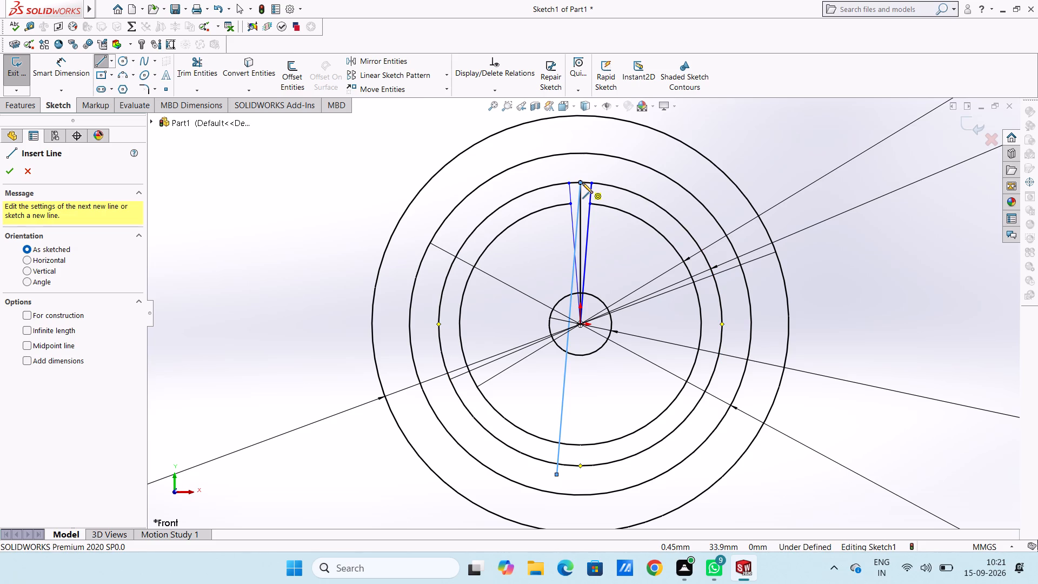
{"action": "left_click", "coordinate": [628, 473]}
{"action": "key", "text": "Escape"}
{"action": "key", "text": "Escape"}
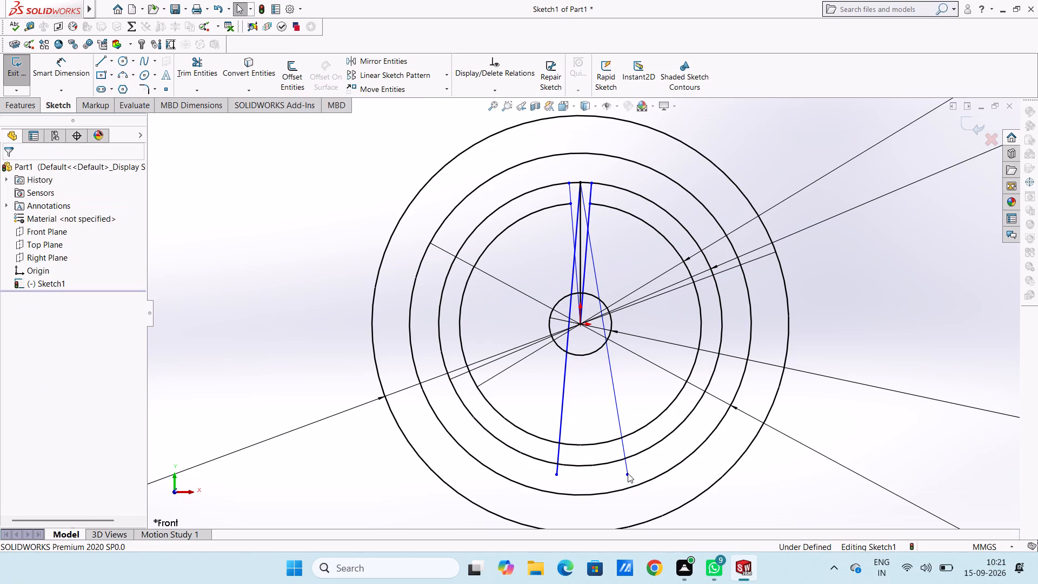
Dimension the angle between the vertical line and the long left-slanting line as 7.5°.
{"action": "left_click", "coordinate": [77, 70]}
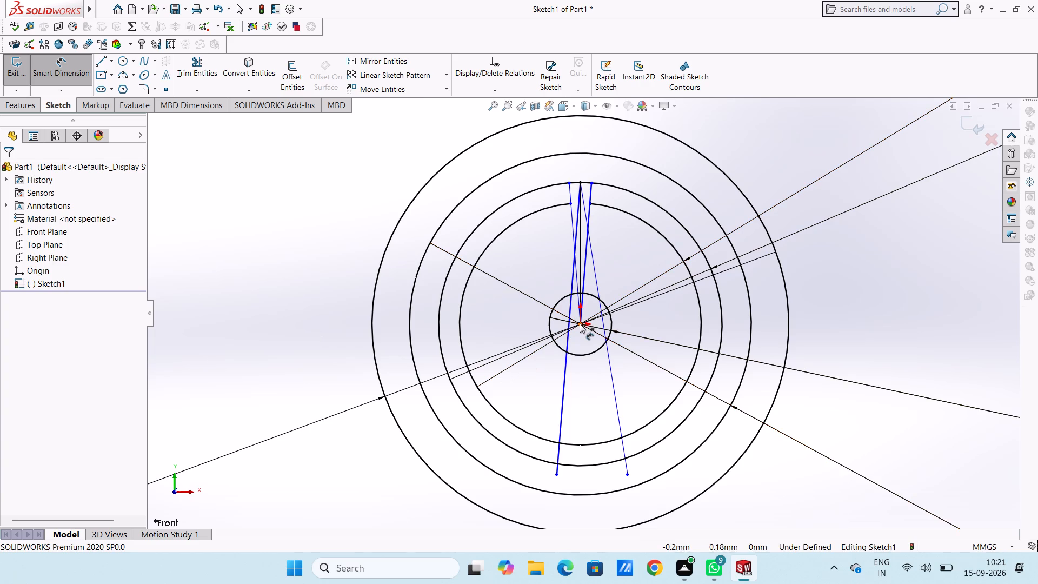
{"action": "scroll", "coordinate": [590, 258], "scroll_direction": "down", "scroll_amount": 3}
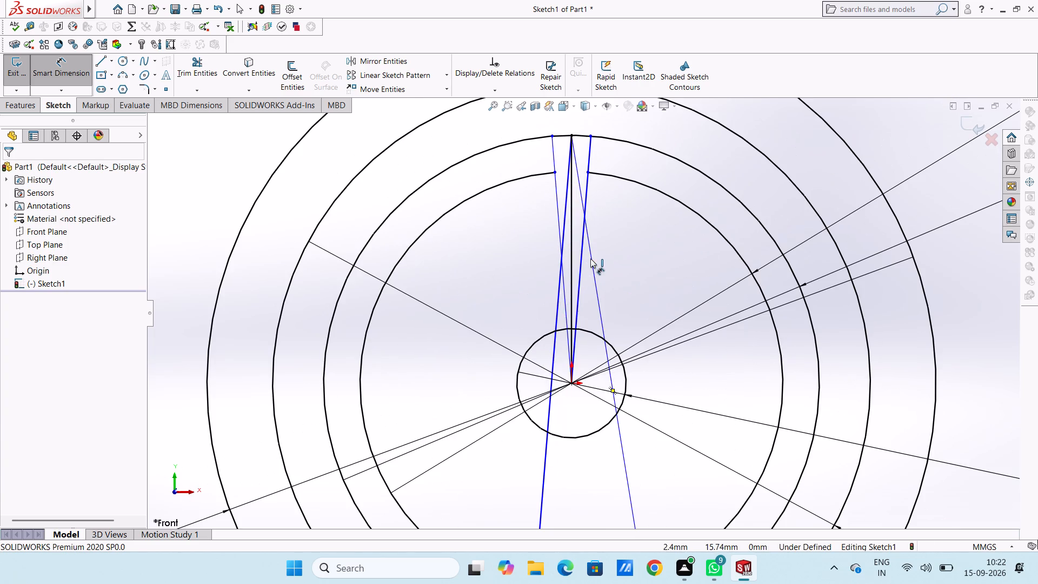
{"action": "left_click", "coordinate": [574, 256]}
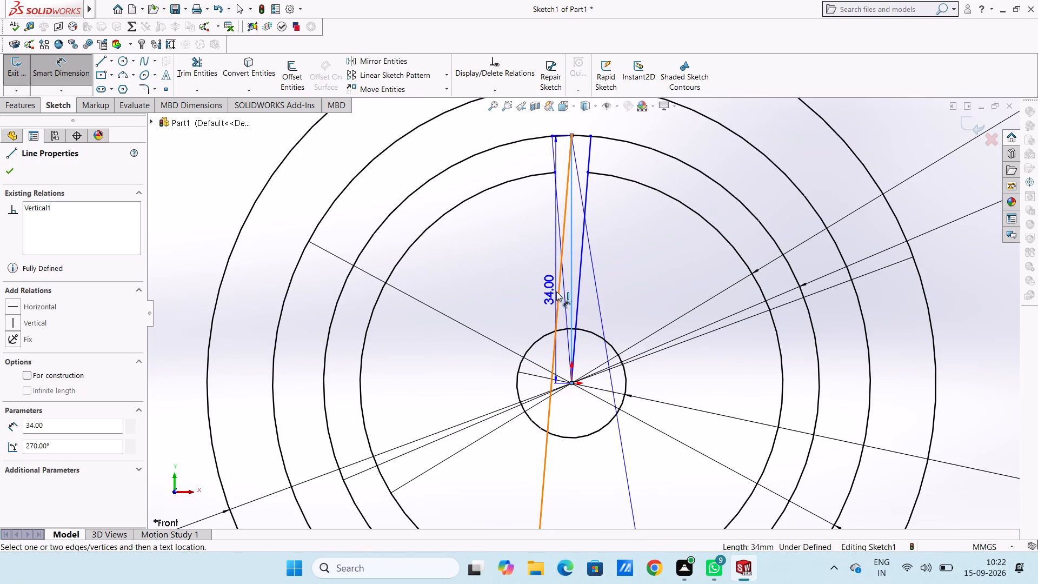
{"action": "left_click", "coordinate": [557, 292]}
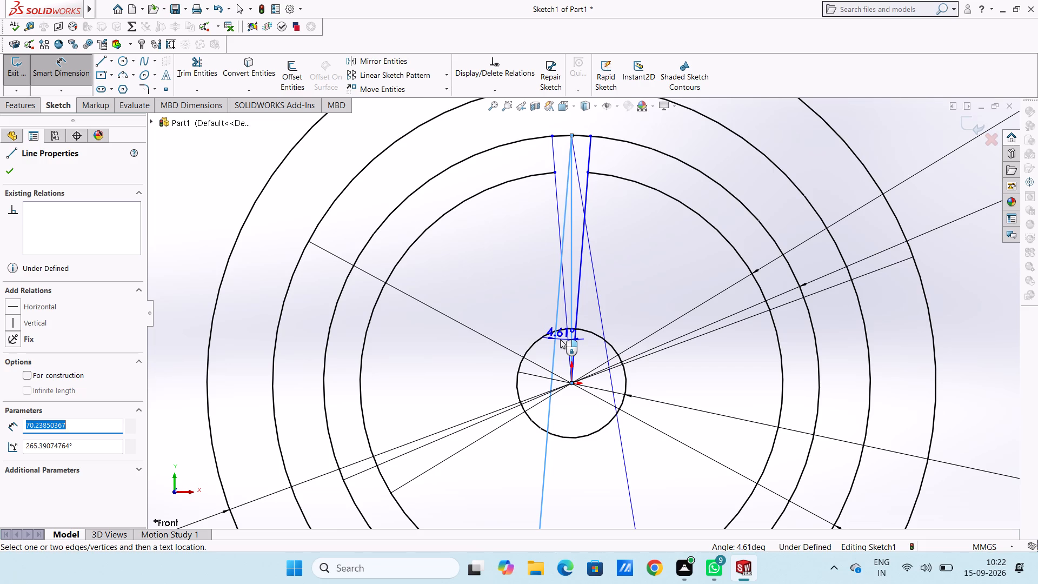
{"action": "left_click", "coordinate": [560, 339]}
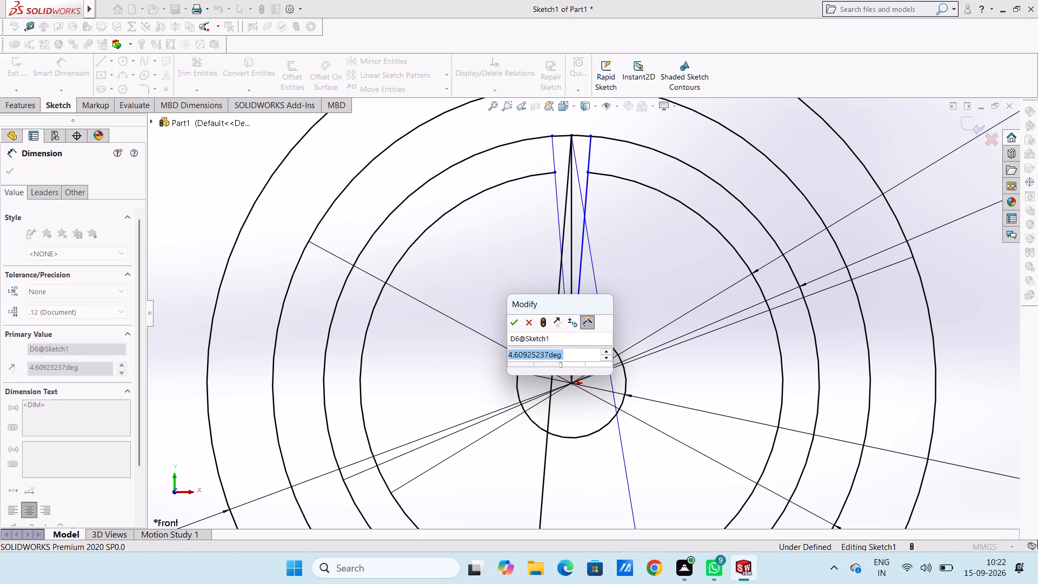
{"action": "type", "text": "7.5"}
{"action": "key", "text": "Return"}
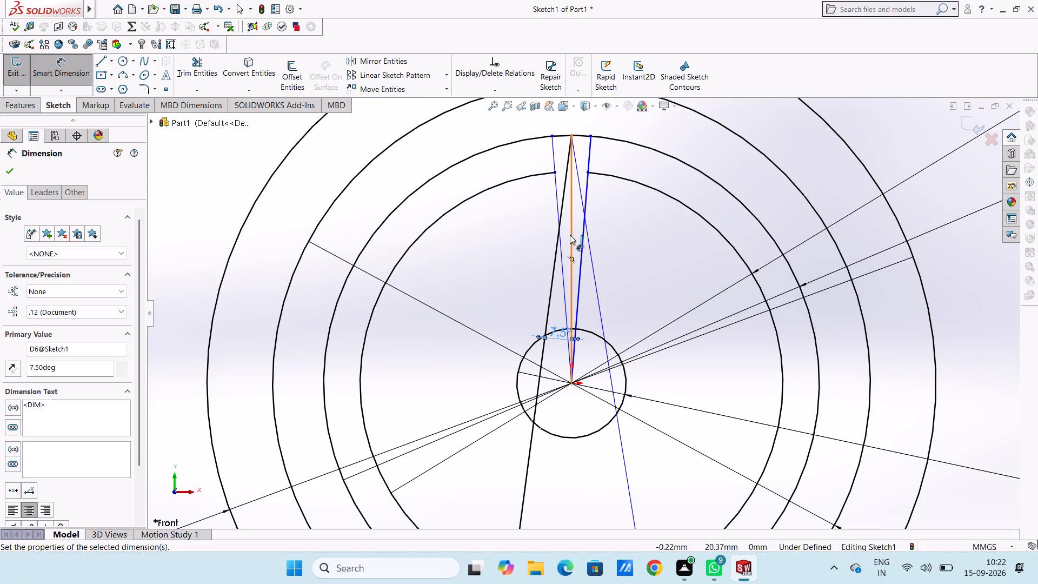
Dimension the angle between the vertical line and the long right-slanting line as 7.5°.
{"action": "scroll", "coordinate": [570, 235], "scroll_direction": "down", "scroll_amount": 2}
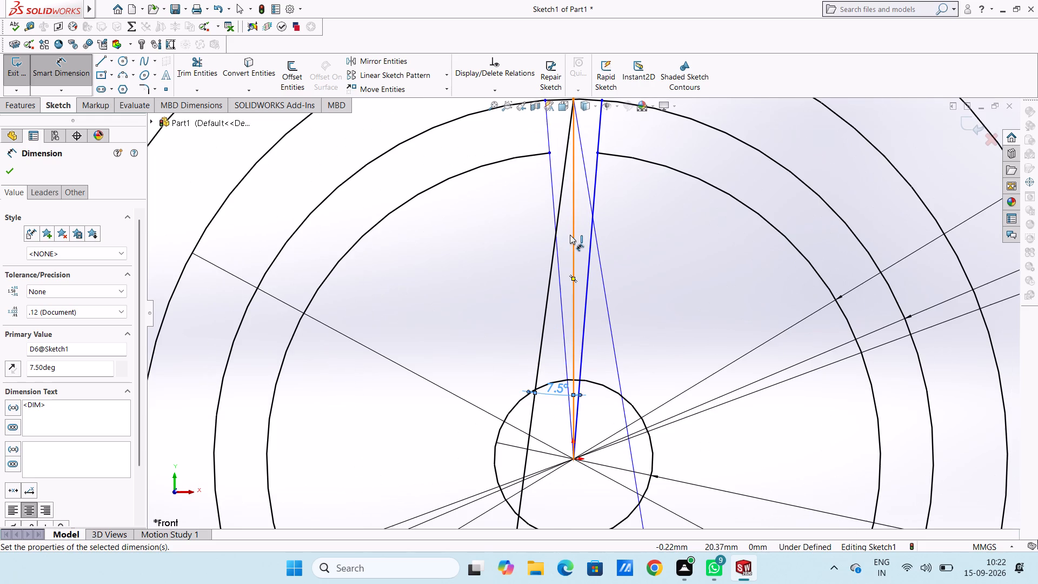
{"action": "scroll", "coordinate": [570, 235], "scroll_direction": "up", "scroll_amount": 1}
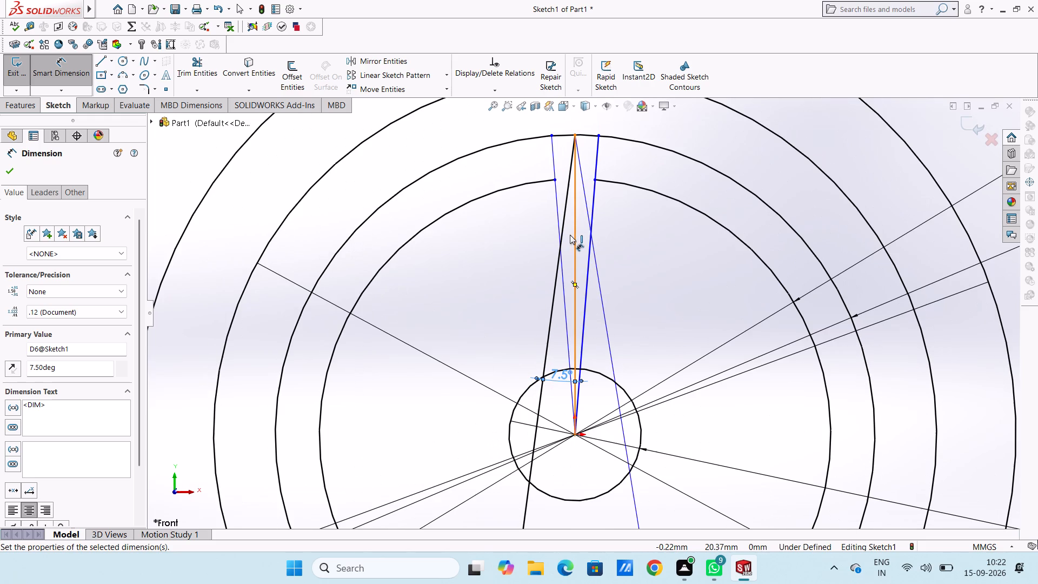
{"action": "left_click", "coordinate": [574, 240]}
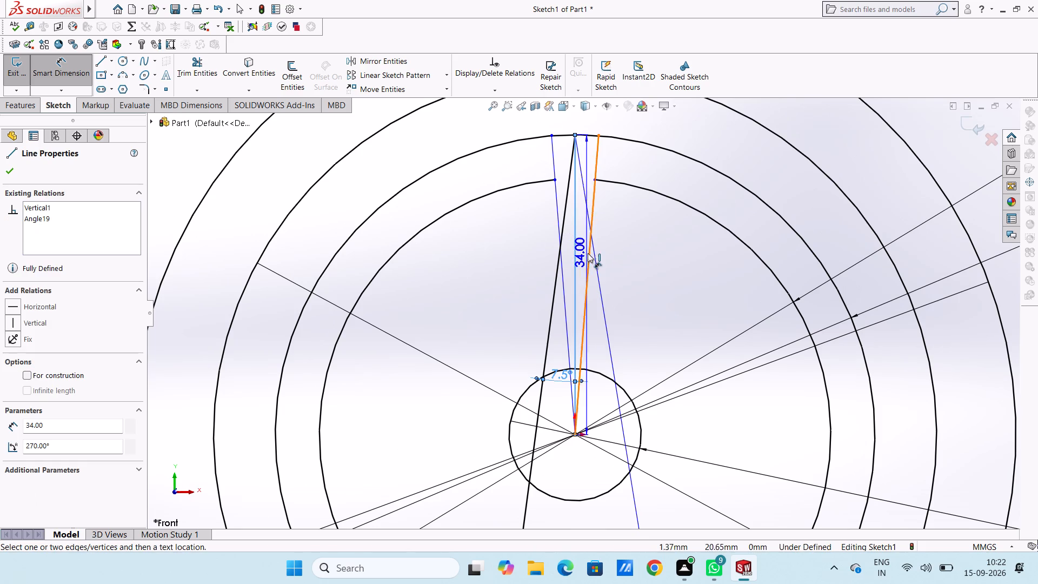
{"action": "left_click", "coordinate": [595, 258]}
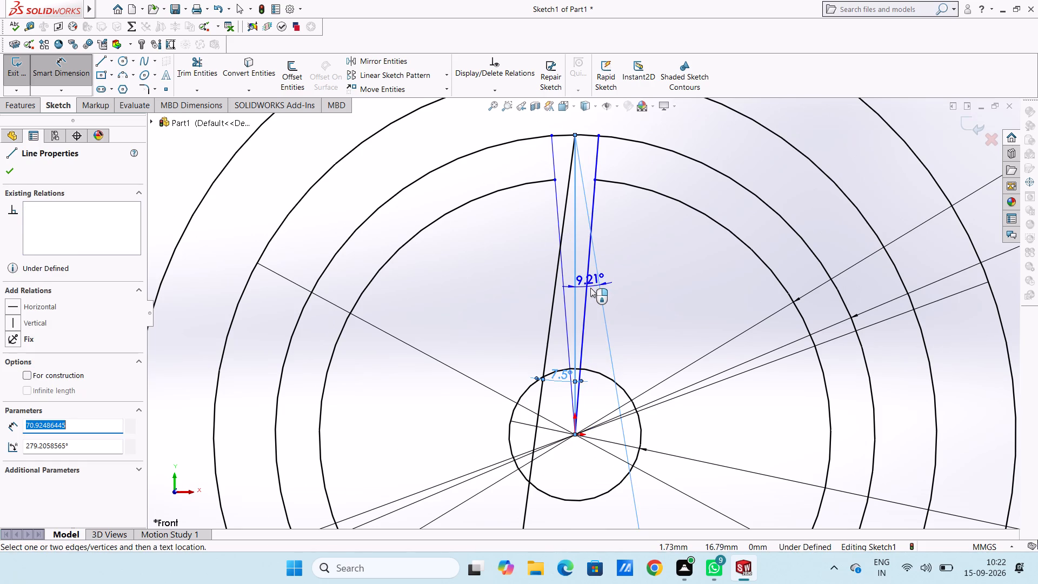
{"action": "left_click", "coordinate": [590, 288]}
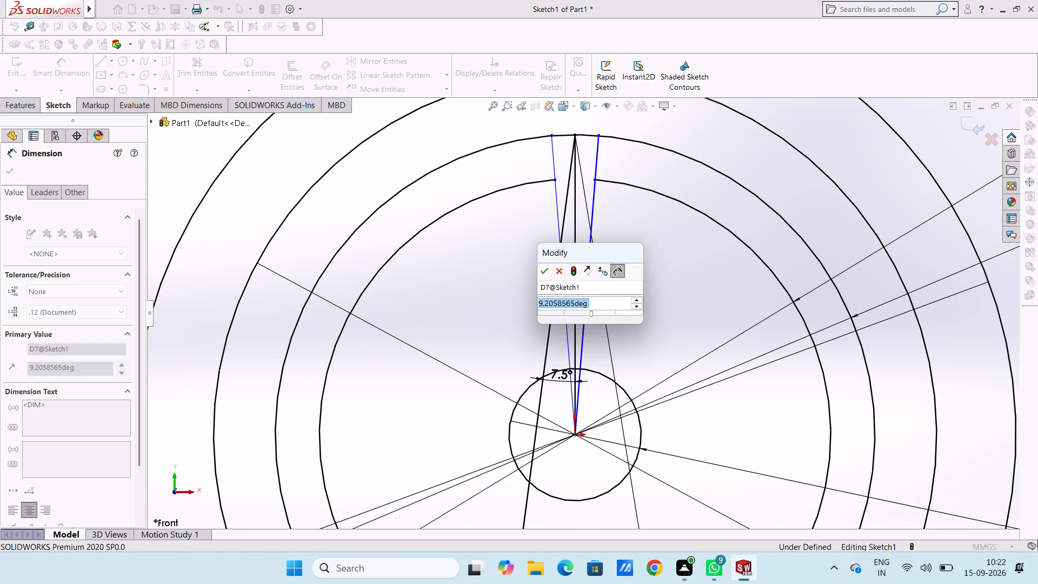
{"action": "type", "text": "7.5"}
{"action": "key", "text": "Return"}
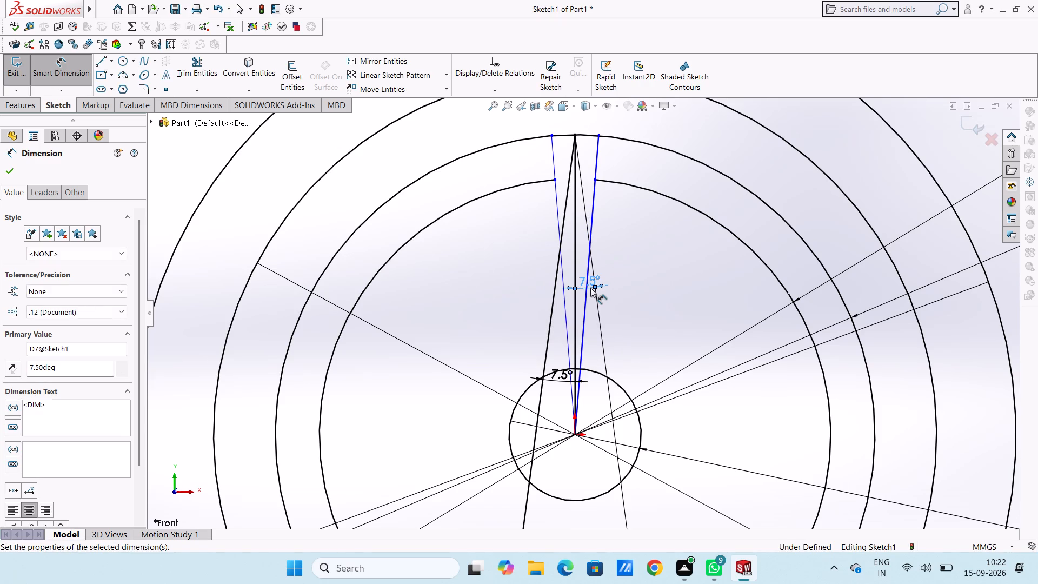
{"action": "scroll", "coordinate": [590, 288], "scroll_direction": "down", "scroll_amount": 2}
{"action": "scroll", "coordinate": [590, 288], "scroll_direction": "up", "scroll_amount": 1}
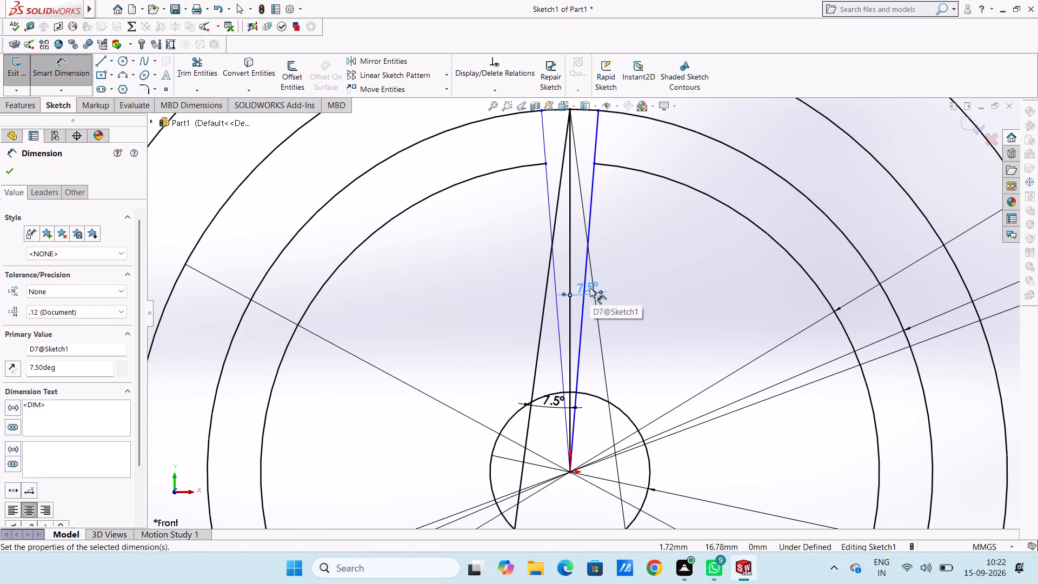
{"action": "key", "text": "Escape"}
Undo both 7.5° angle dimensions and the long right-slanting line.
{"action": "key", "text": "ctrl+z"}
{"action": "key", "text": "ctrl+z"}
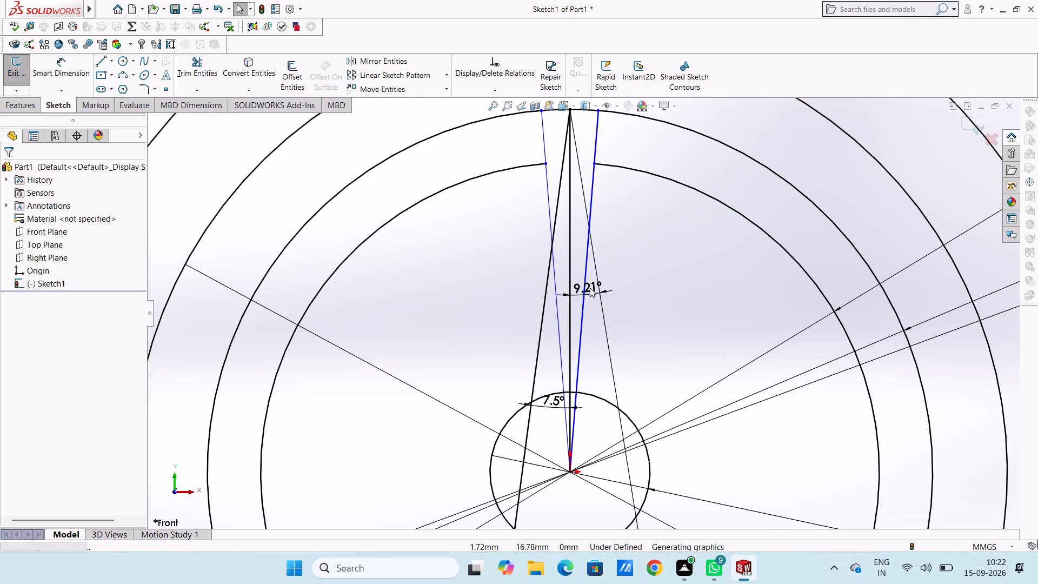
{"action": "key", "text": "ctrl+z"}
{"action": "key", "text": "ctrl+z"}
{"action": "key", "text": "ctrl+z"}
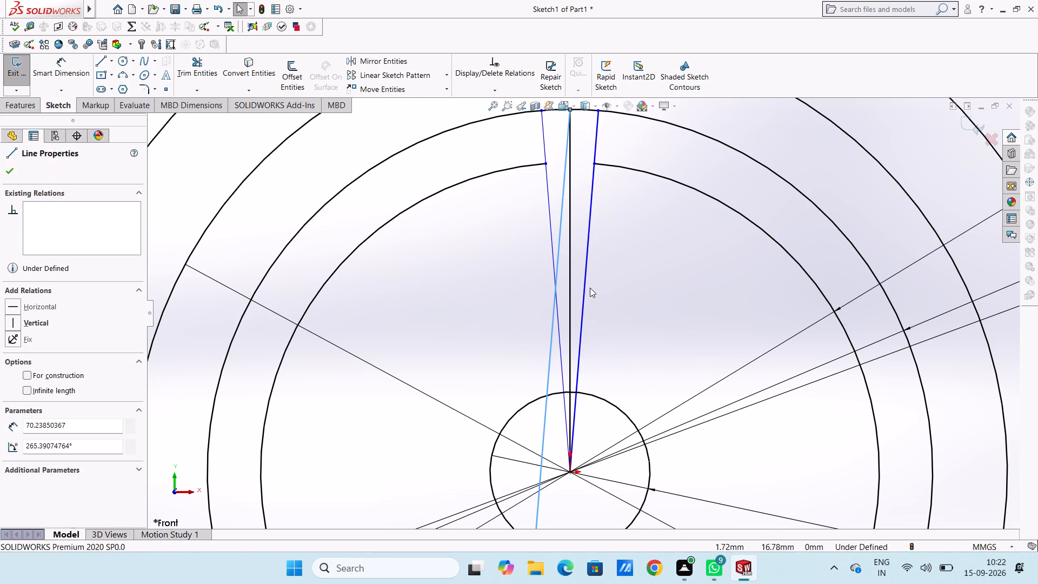
Undo the long left-slanting line and the vertical line drawn from the top point.
{"action": "key", "text": "ctrl+z"}
{"action": "key", "text": "ctrl+z"}
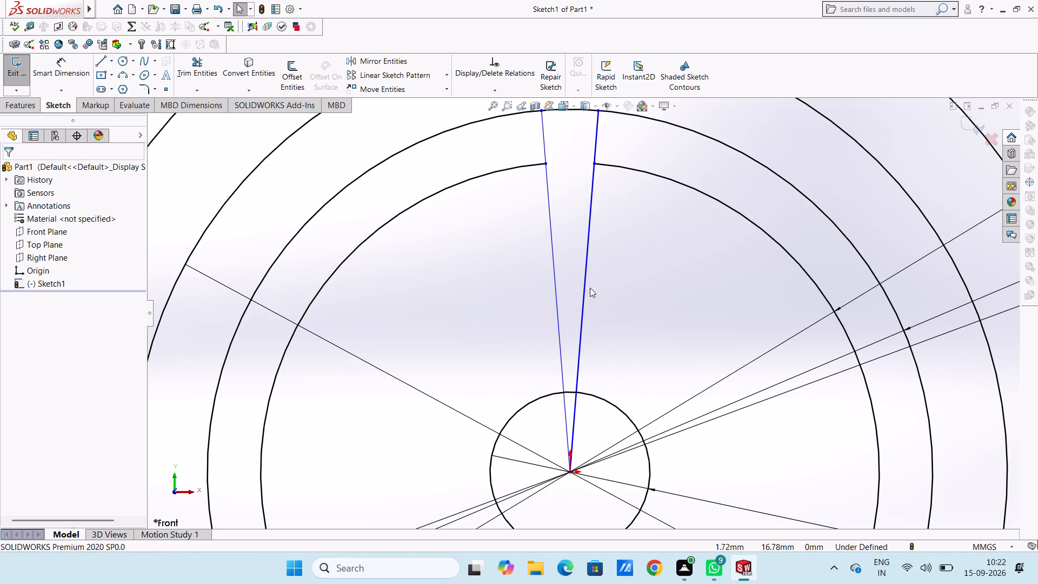
Sketch two lines about 34 mm long joining the smallest circle's left and right quadrant points to the notch's corresponding upper corners.
{"action": "scroll", "coordinate": [590, 288], "scroll_direction": "down", "scroll_amount": 3}
{"action": "scroll", "coordinate": [585, 289], "scroll_direction": "up", "scroll_amount": 4}
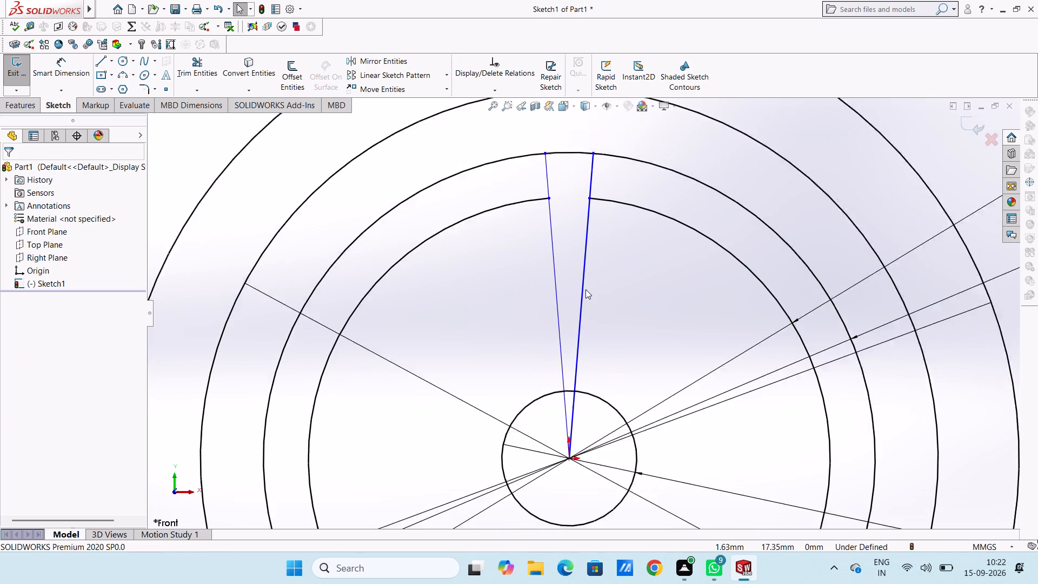
{"action": "scroll", "coordinate": [585, 289], "scroll_direction": "up", "scroll_amount": 1}
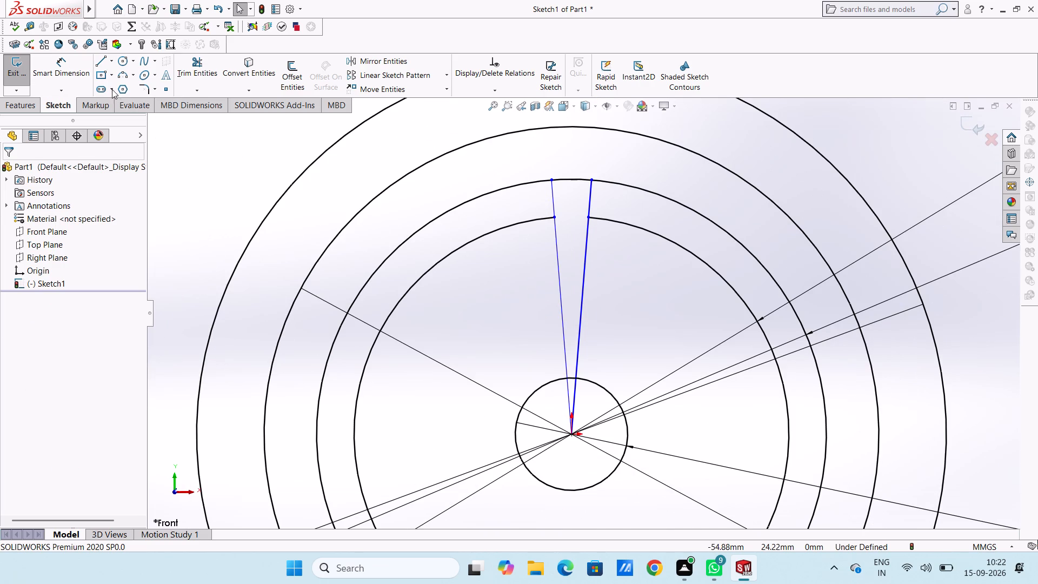
{"action": "left_click", "coordinate": [105, 65]}
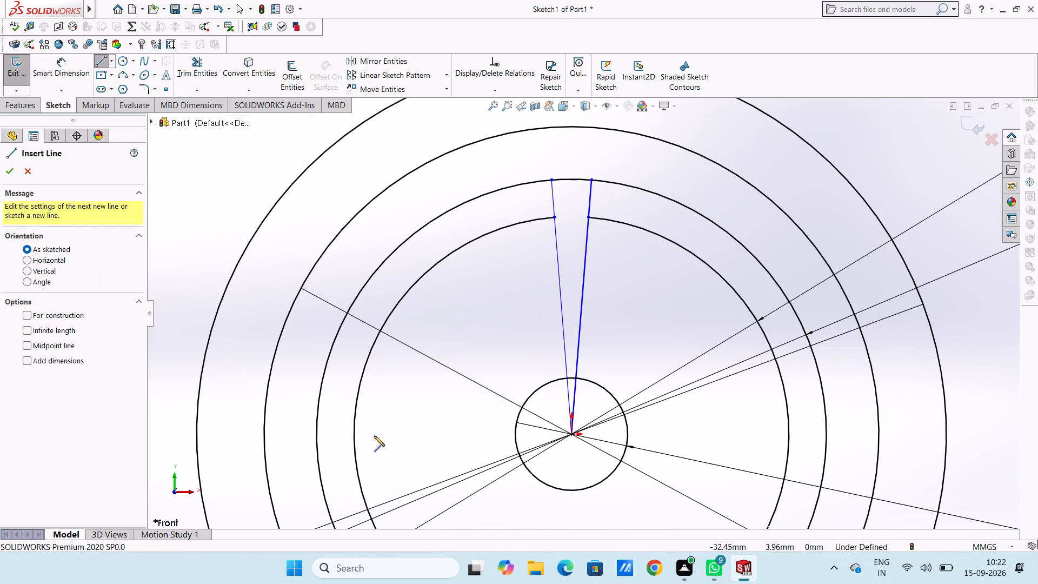
{"action": "left_click", "coordinate": [516, 435]}
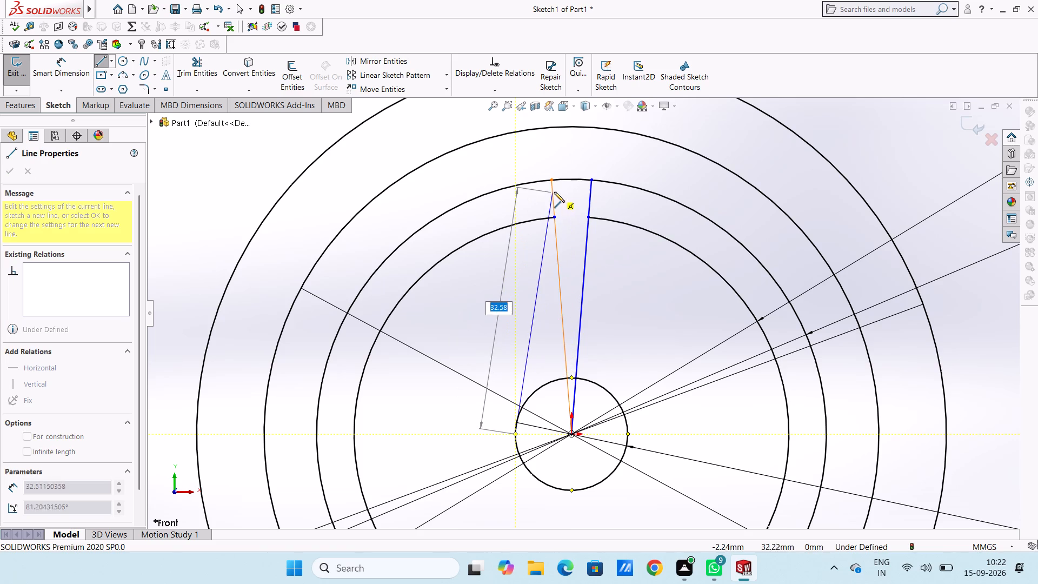
{"action": "left_click", "coordinate": [552, 181]}
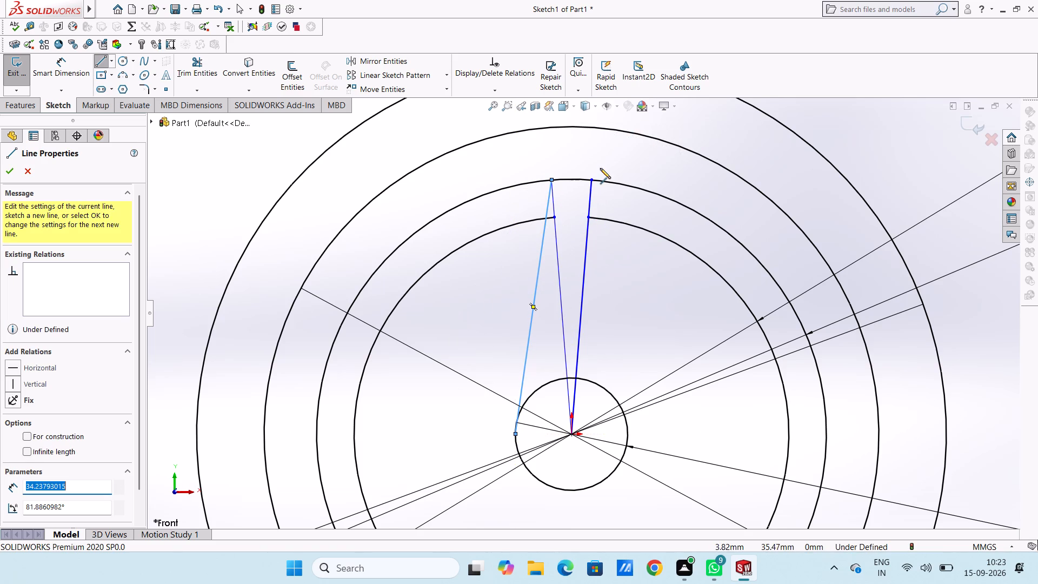
{"action": "left_click", "coordinate": [593, 180]}
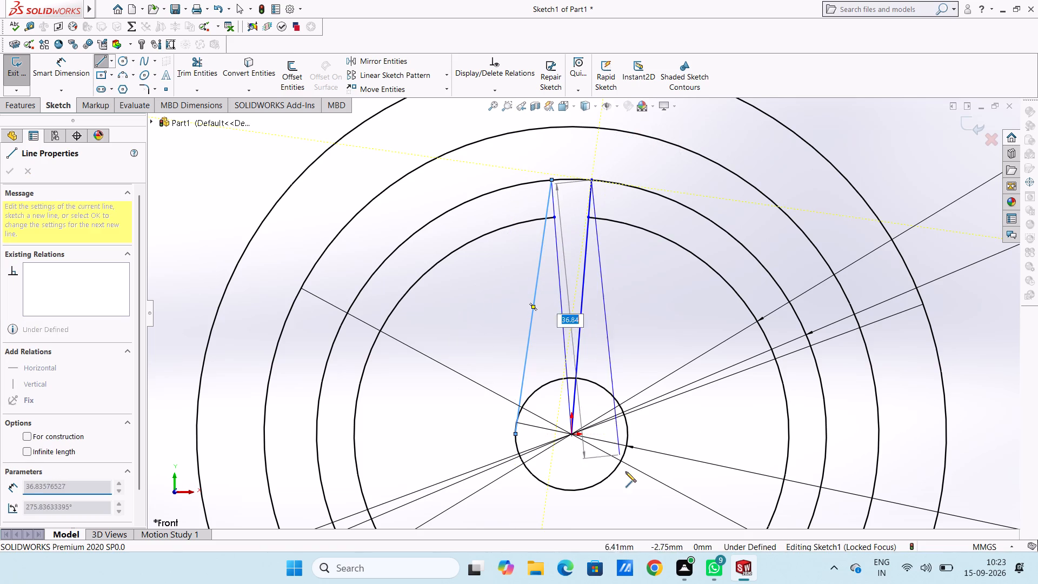
{"action": "left_click", "coordinate": [628, 435]}
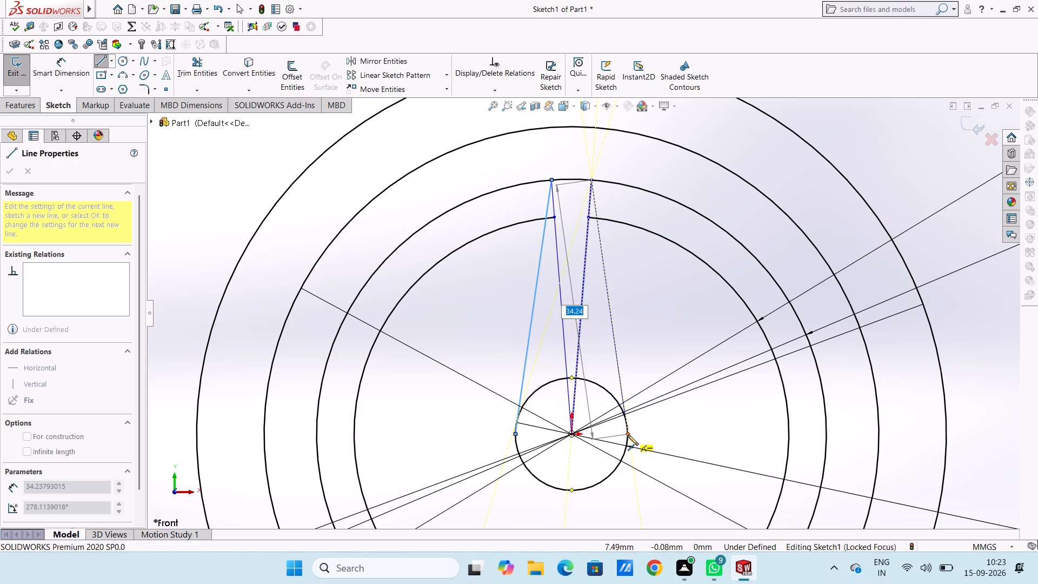
{"action": "key", "text": "Escape"}
{"action": "key", "text": "Escape"}
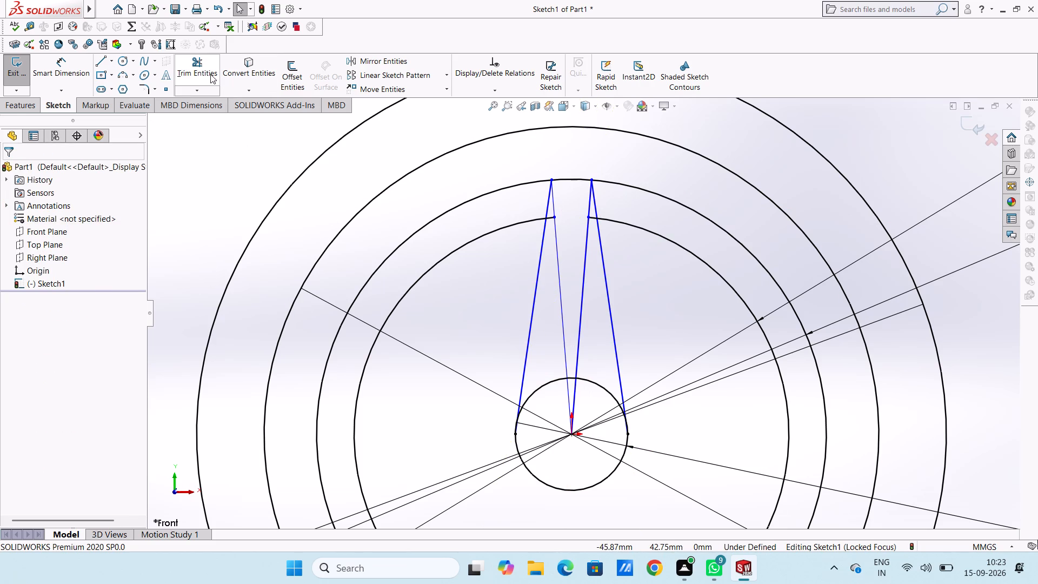
Trim away both radial notch lines down to the centre and the inner arc's stubs between the two new slanted lines.
{"action": "left_click", "coordinate": [193, 67]}
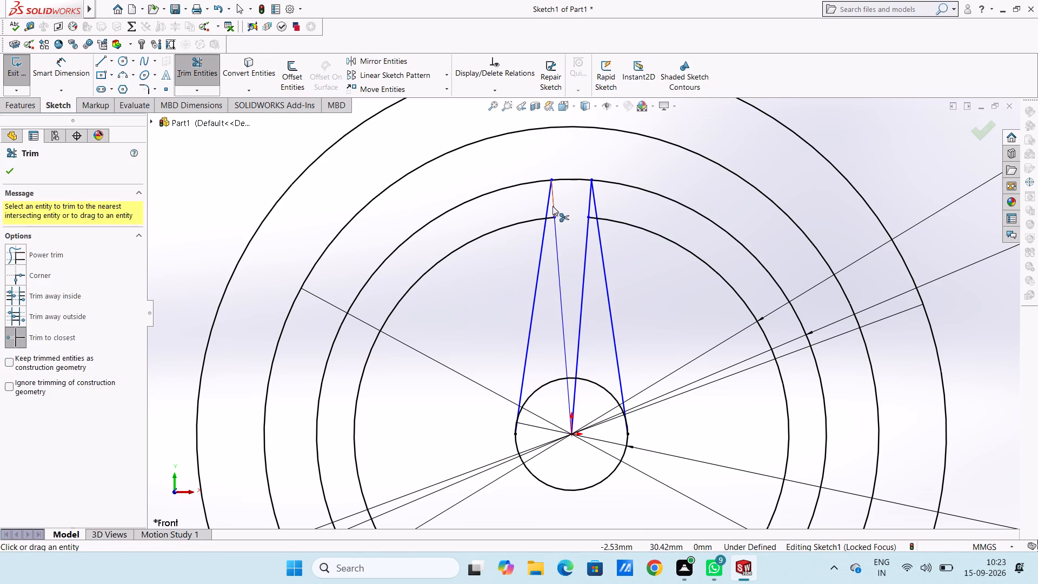
{"action": "left_click", "coordinate": [553, 206]}
{"action": "left_click", "coordinate": [553, 226]}
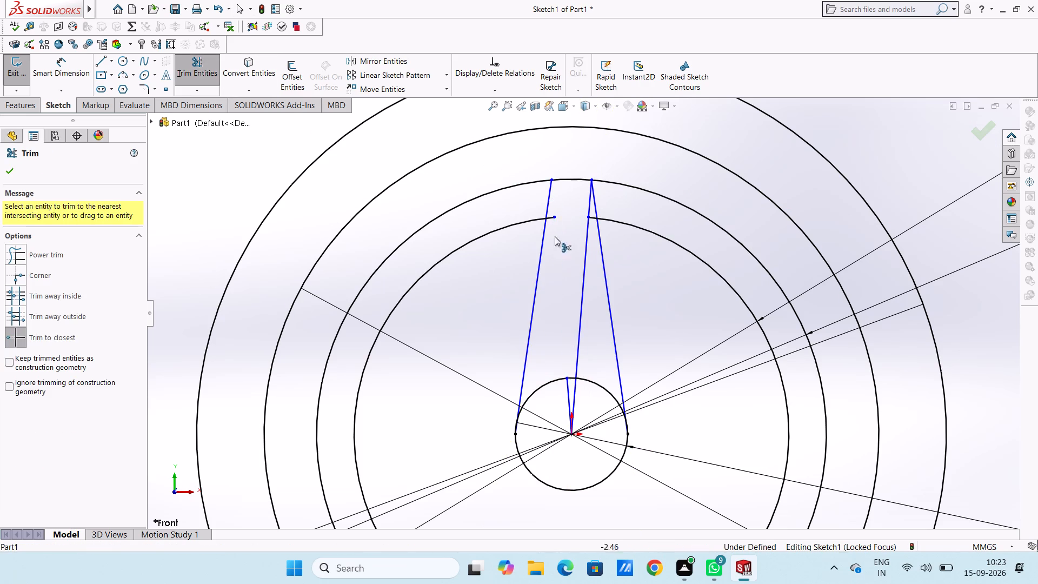
{"action": "left_click", "coordinate": [584, 254]}
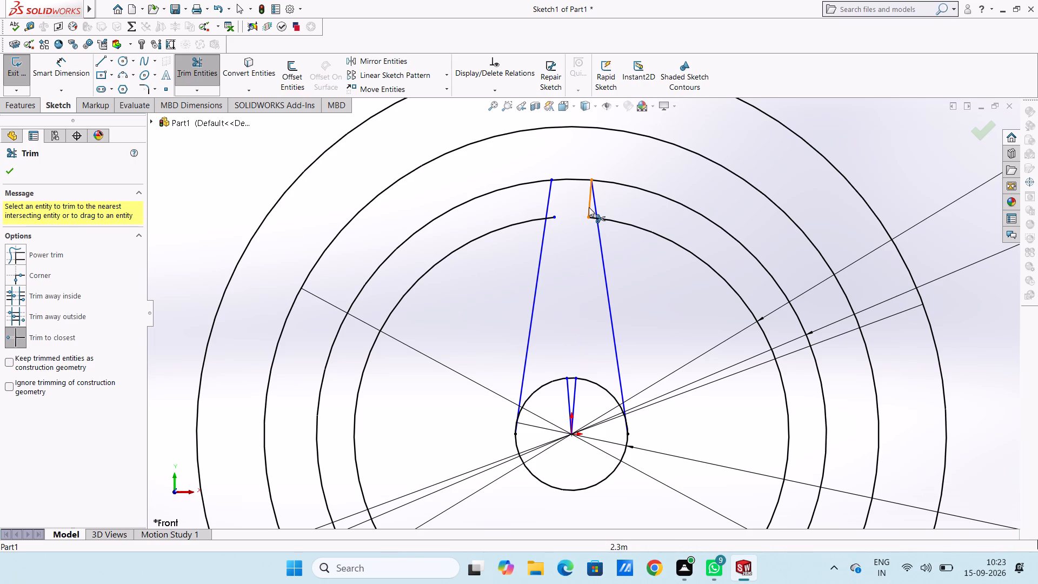
{"action": "left_click", "coordinate": [589, 207]}
{"action": "left_click", "coordinate": [591, 216]}
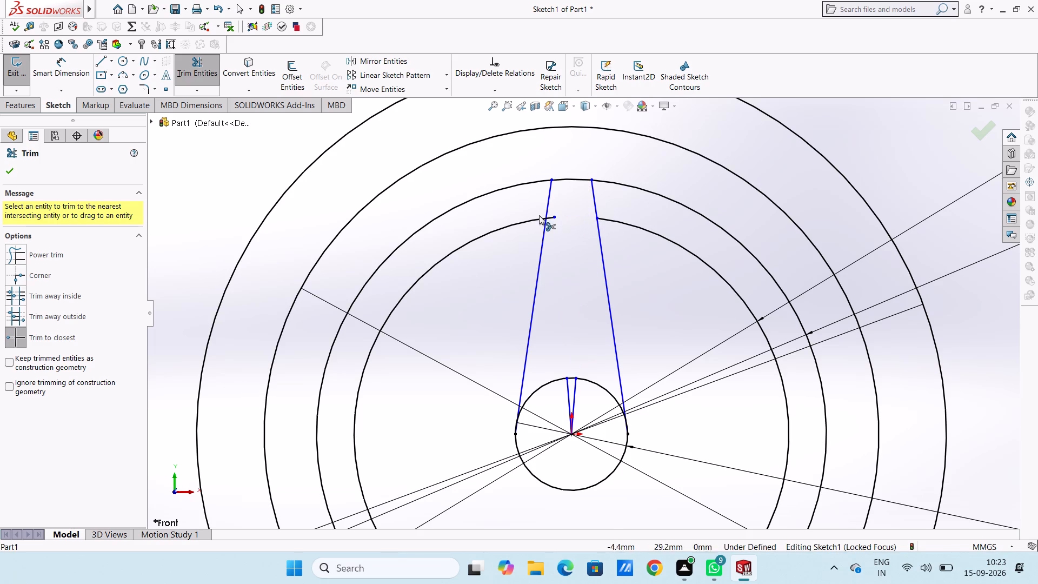
{"action": "left_click", "coordinate": [551, 217]}
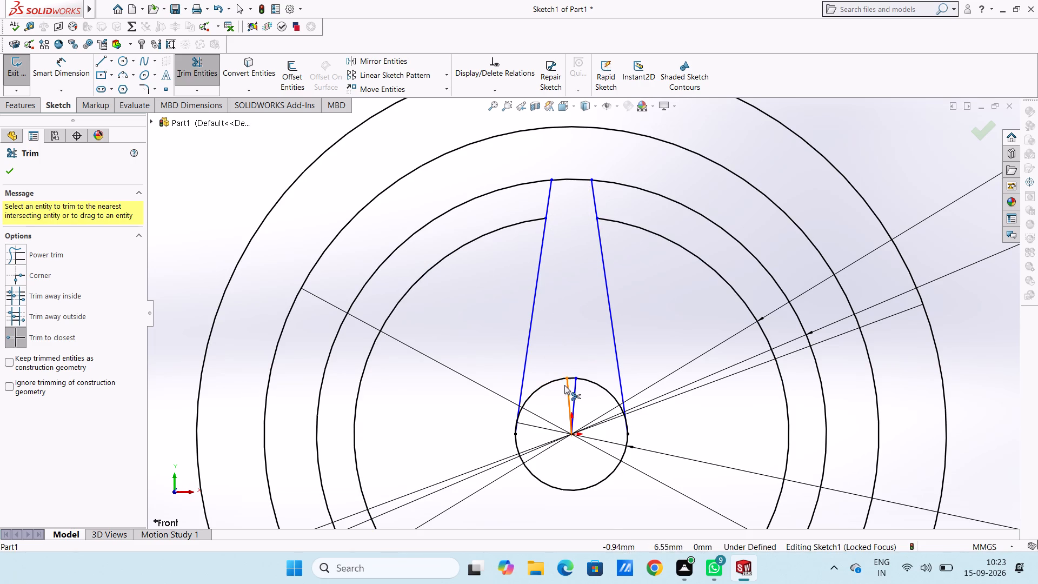
{"action": "left_click", "coordinate": [568, 386]}
{"action": "left_click", "coordinate": [575, 390]}
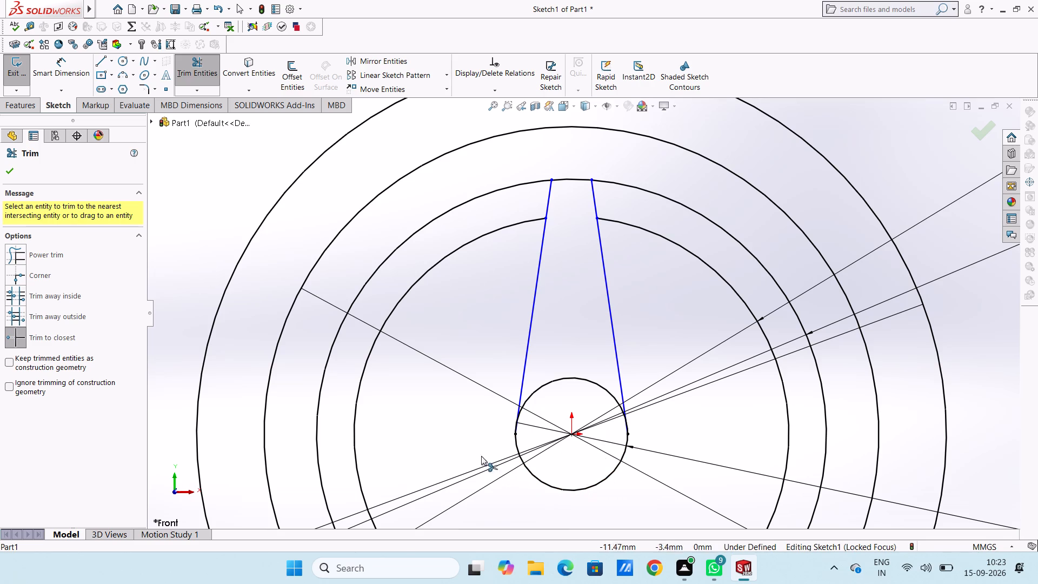
{"action": "key", "text": "Escape"}
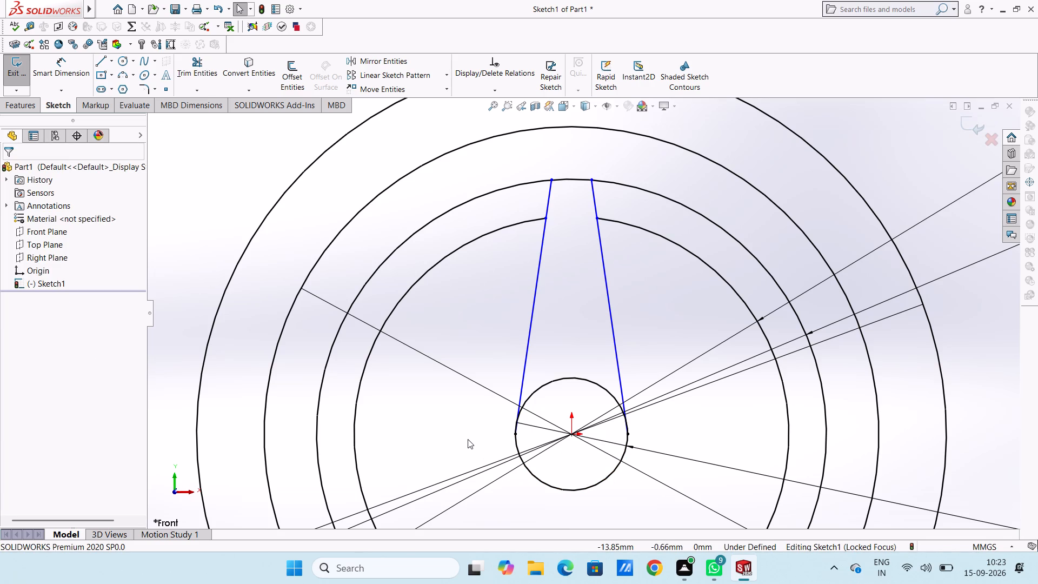
Sketch a horizontal line through the origin spanning the outermost circle from its left quadrant point to its right one.
{"action": "left_click", "coordinate": [106, 67]}
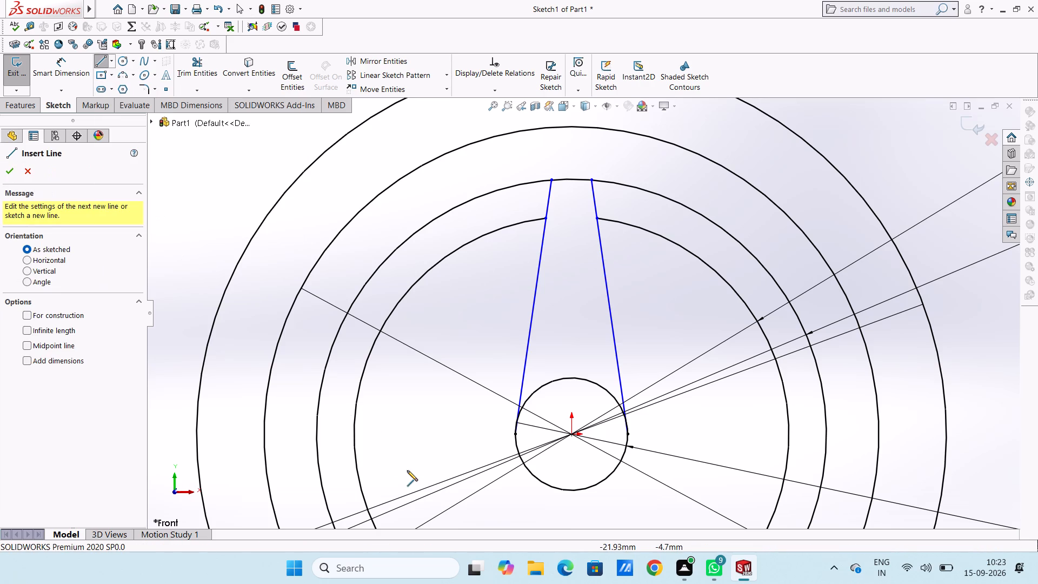
{"action": "scroll", "coordinate": [409, 468], "scroll_direction": "up", "scroll_amount": 2}
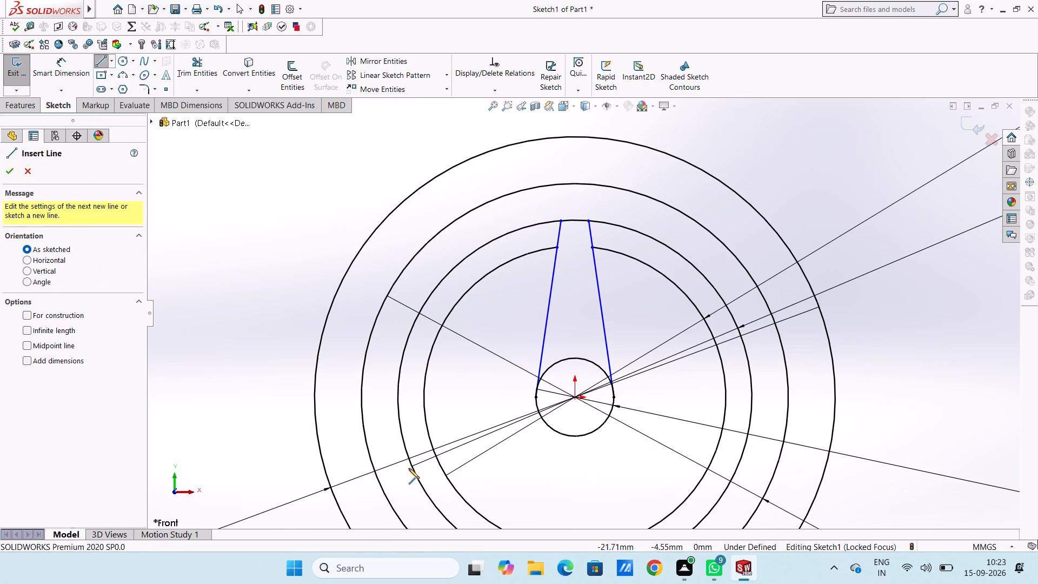
{"action": "left_click", "coordinate": [315, 397]}
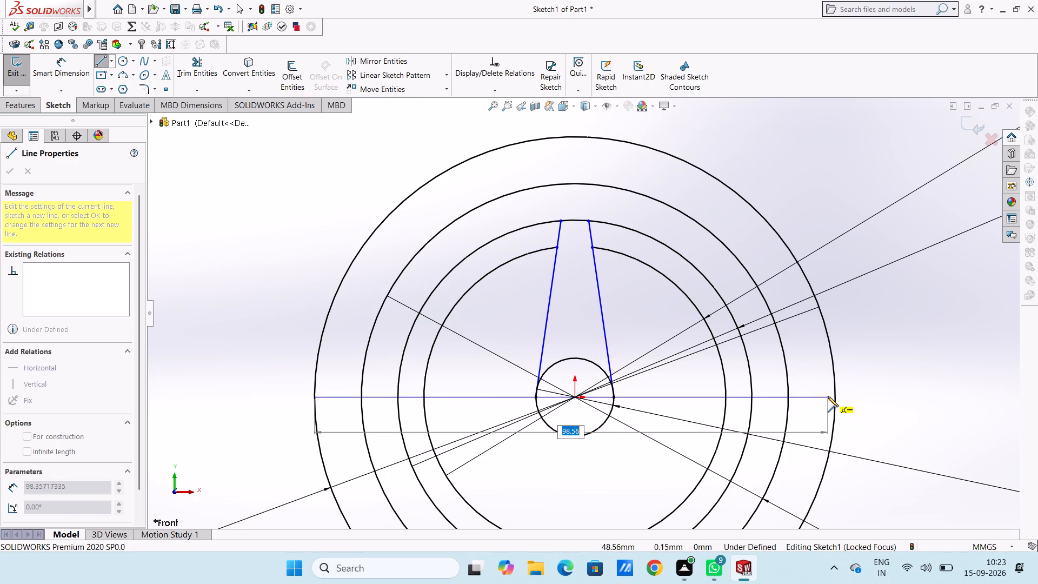
{"action": "left_click", "coordinate": [837, 396]}
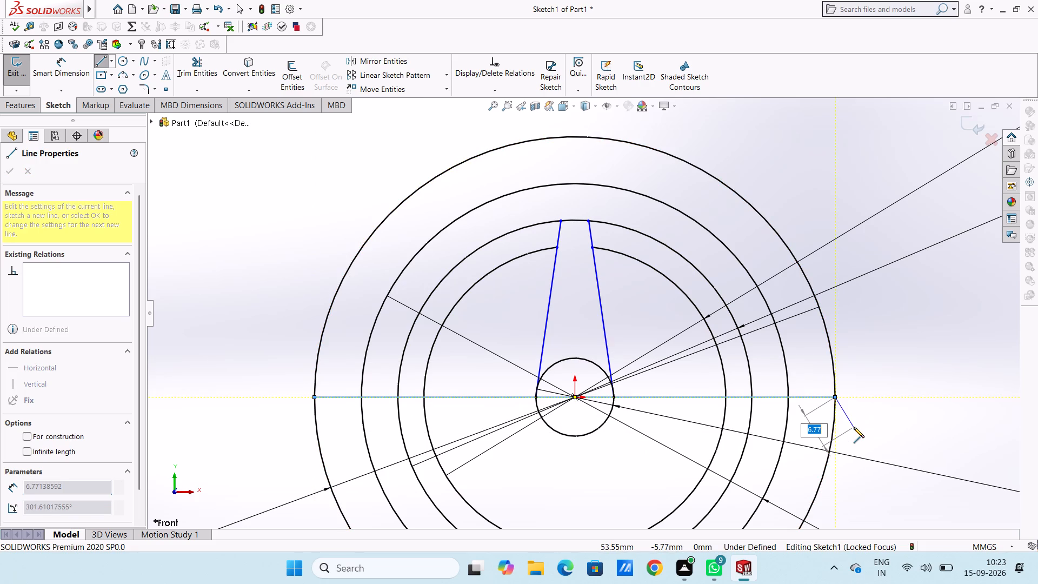
{"action": "key", "text": "Escape"}
{"action": "key", "text": "Escape"}
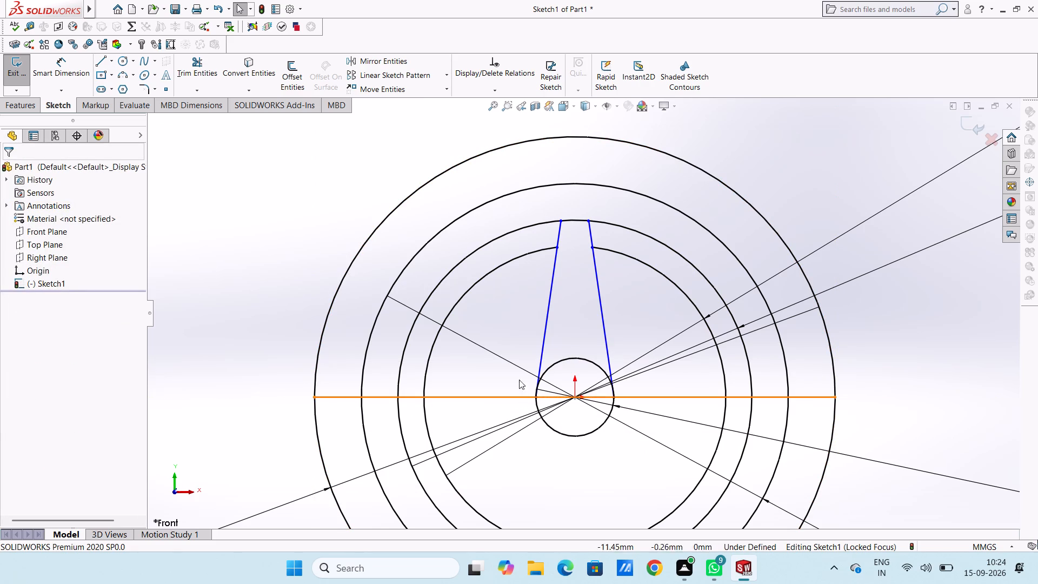
Trim away the lower halves of all five concentric circles below the horizontal line.
{"action": "scroll", "coordinate": [673, 309], "scroll_direction": "down", "scroll_amount": 3}
{"action": "scroll", "coordinate": [671, 313], "scroll_direction": "up", "scroll_amount": 1}
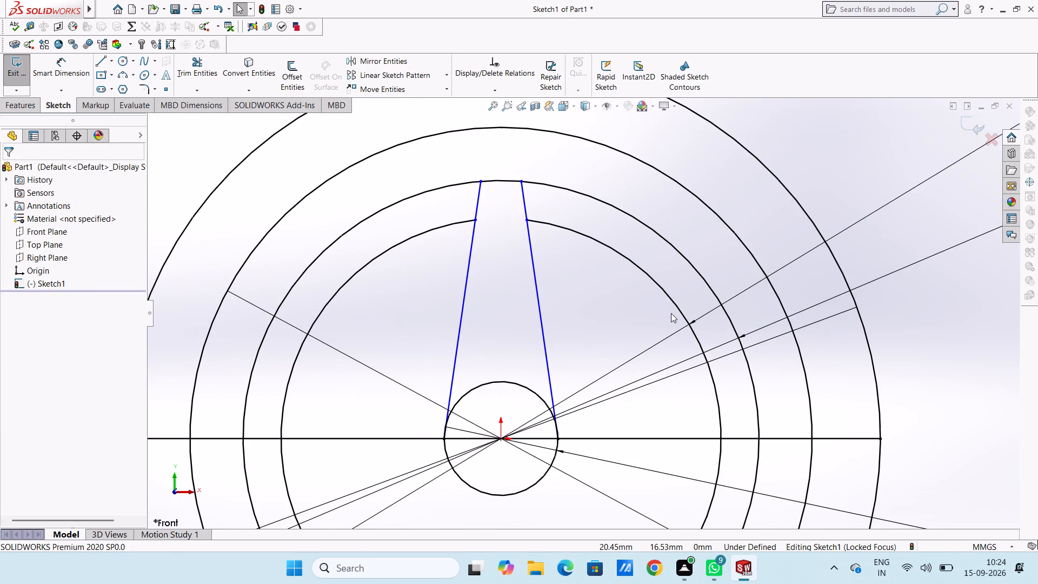
{"action": "left_click", "coordinate": [196, 69]}
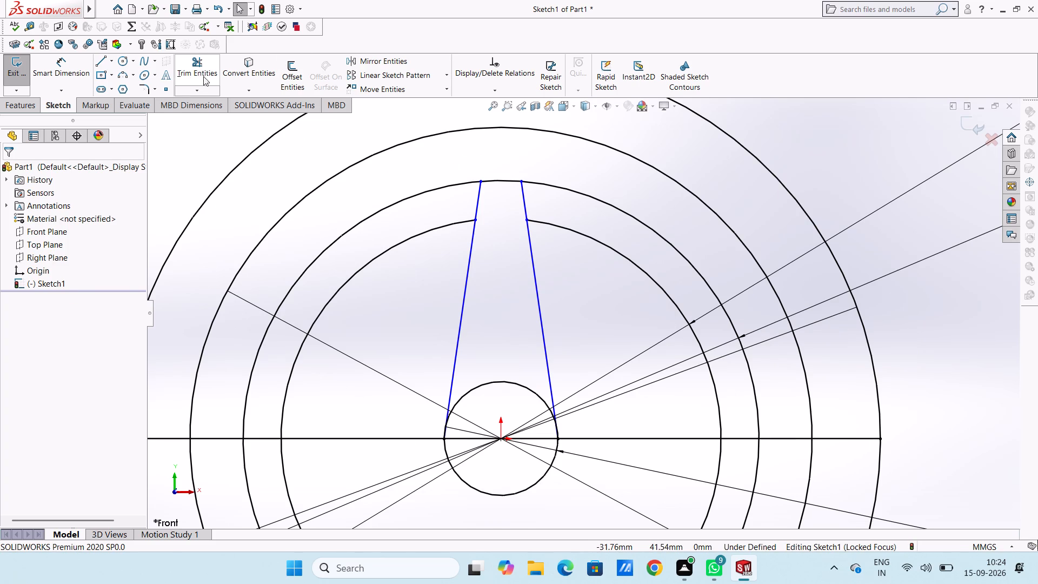
{"action": "left_click", "coordinate": [495, 494]}
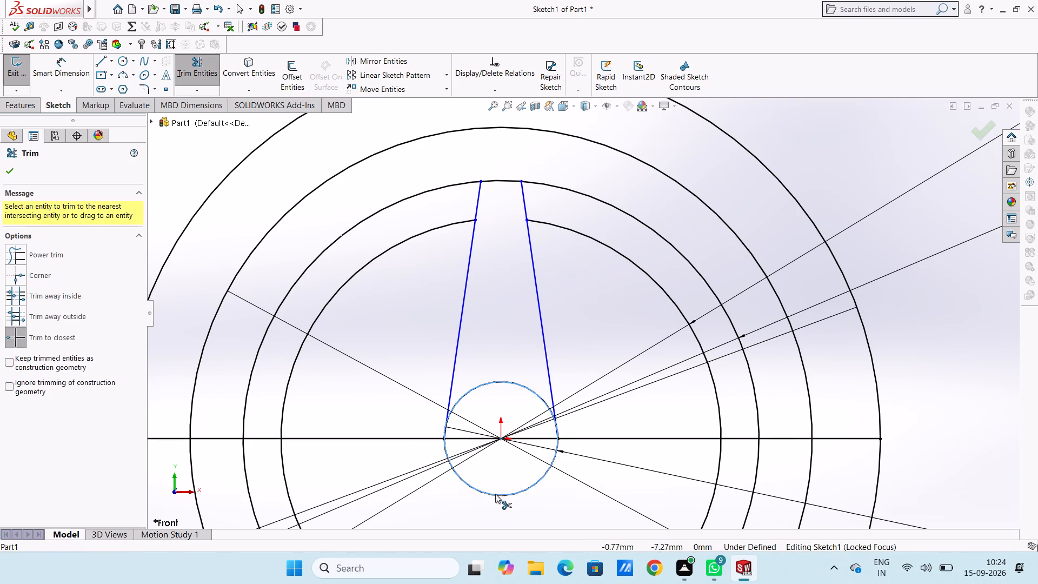
{"action": "left_click", "coordinate": [718, 462]}
{"action": "left_click", "coordinate": [755, 462]}
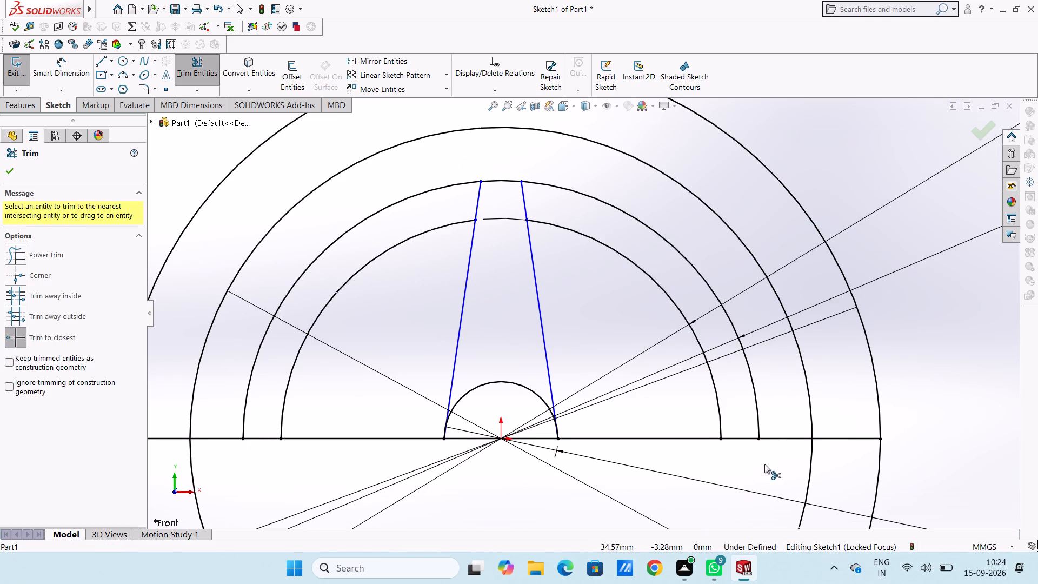
{"action": "left_click", "coordinate": [812, 468]}
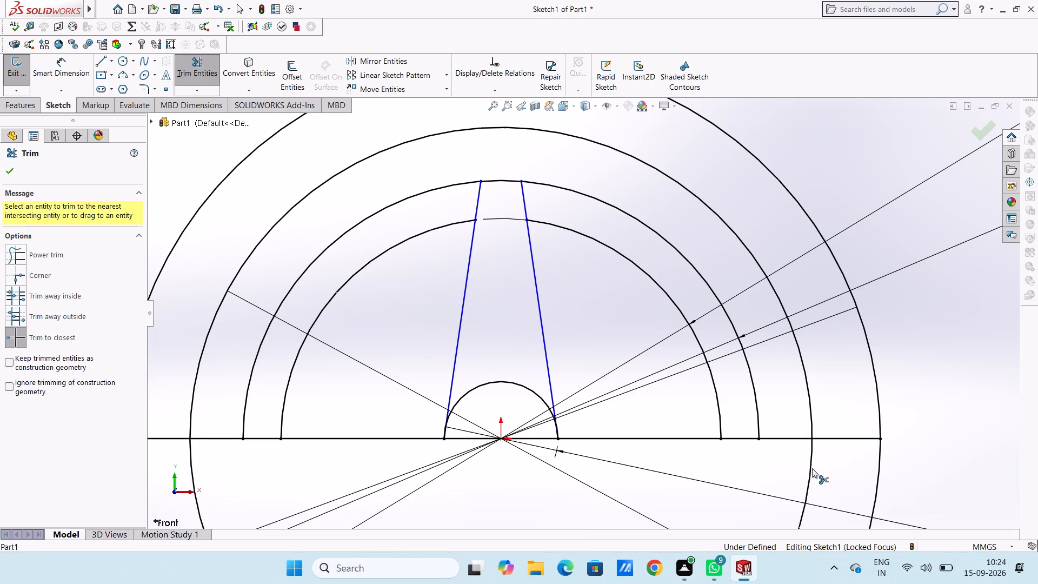
{"action": "left_click", "coordinate": [879, 470]}
{"action": "scroll", "coordinate": [722, 486], "scroll_direction": "down", "scroll_amount": 3}
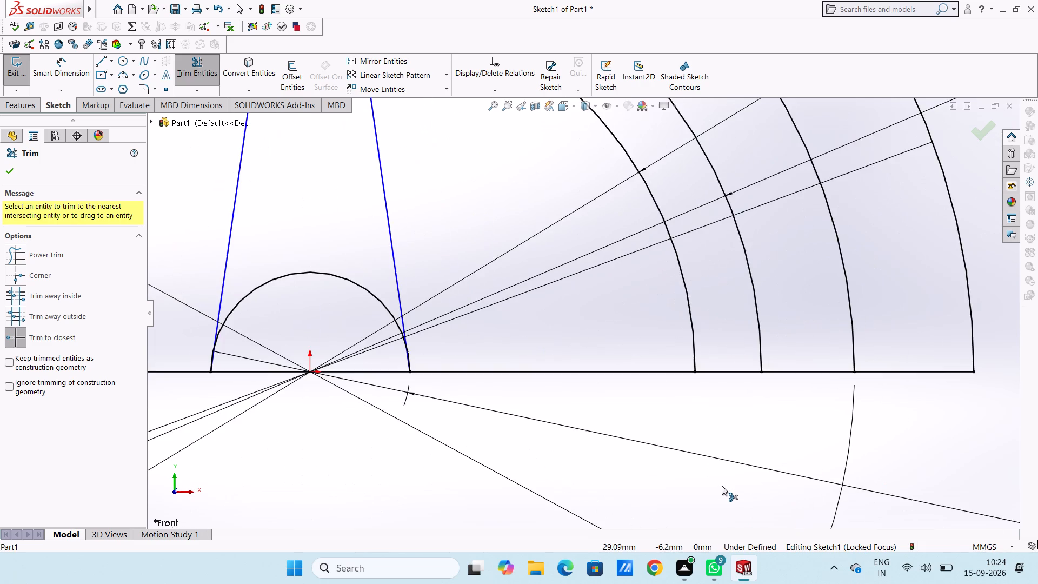
{"action": "scroll", "coordinate": [722, 486], "scroll_direction": "up", "scroll_amount": 4}
{"action": "scroll", "coordinate": [338, 245], "scroll_direction": "down", "scroll_amount": 3}
{"action": "scroll", "coordinate": [338, 245], "scroll_direction": "up", "scroll_amount": 2}
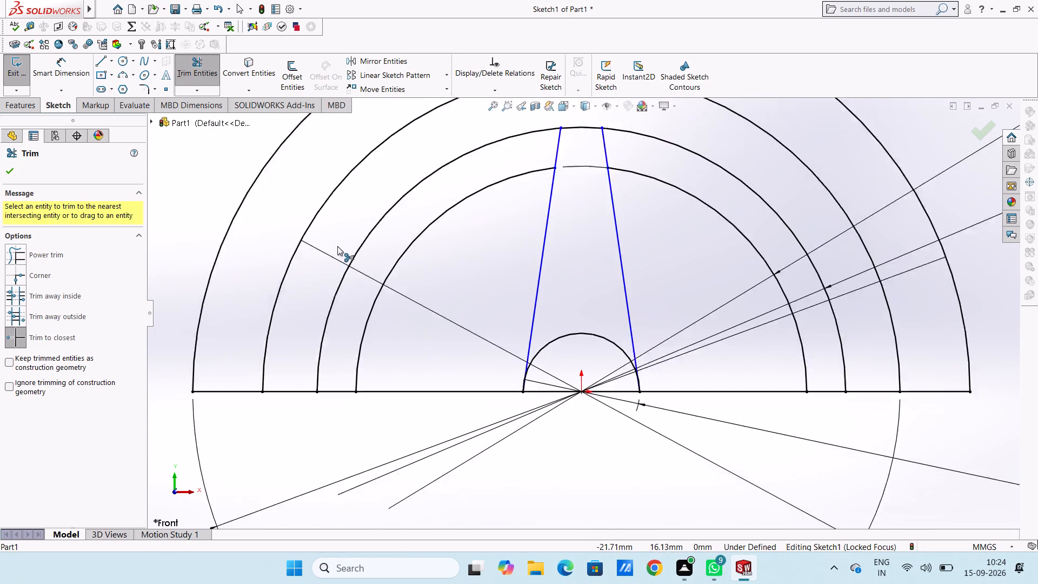
{"action": "scroll", "coordinate": [337, 246], "scroll_direction": "up", "scroll_amount": 2}
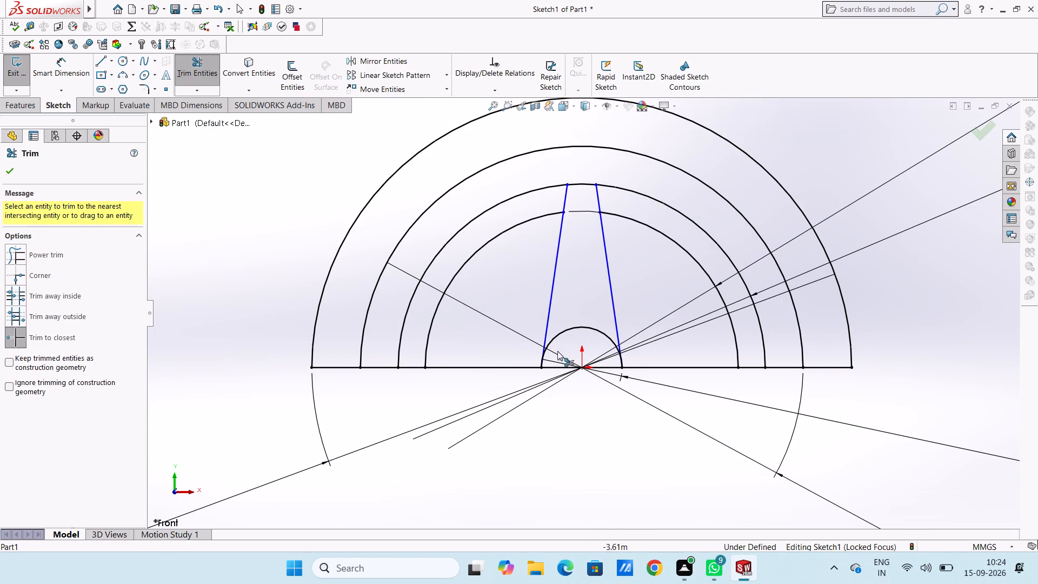
Trim away the smallest semicircle, including its short arc remnants outside the two slanted lines.
{"action": "scroll", "coordinate": [653, 331], "scroll_direction": "down", "scroll_amount": 2}
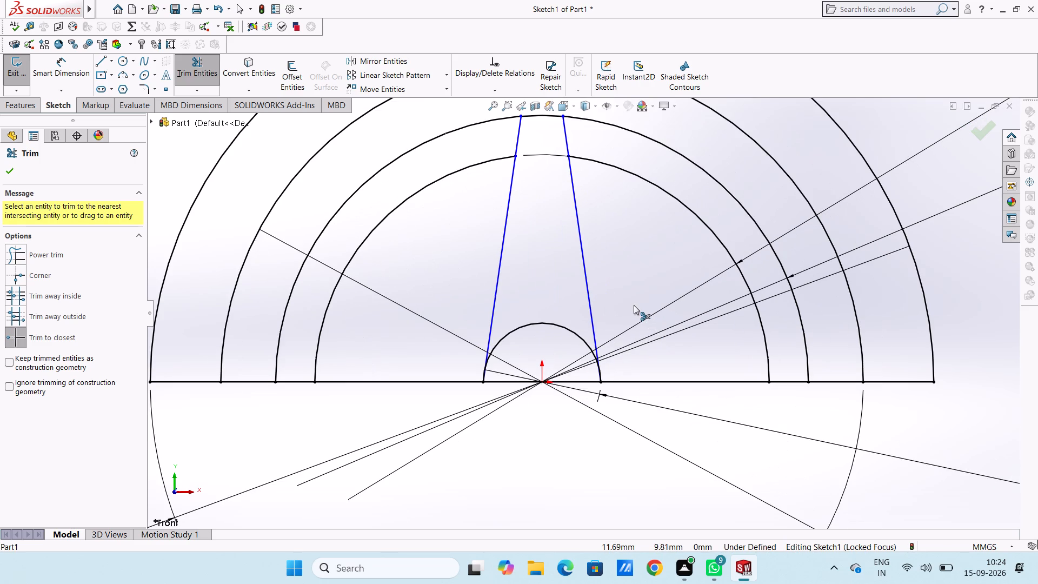
{"action": "left_click", "coordinate": [545, 324]}
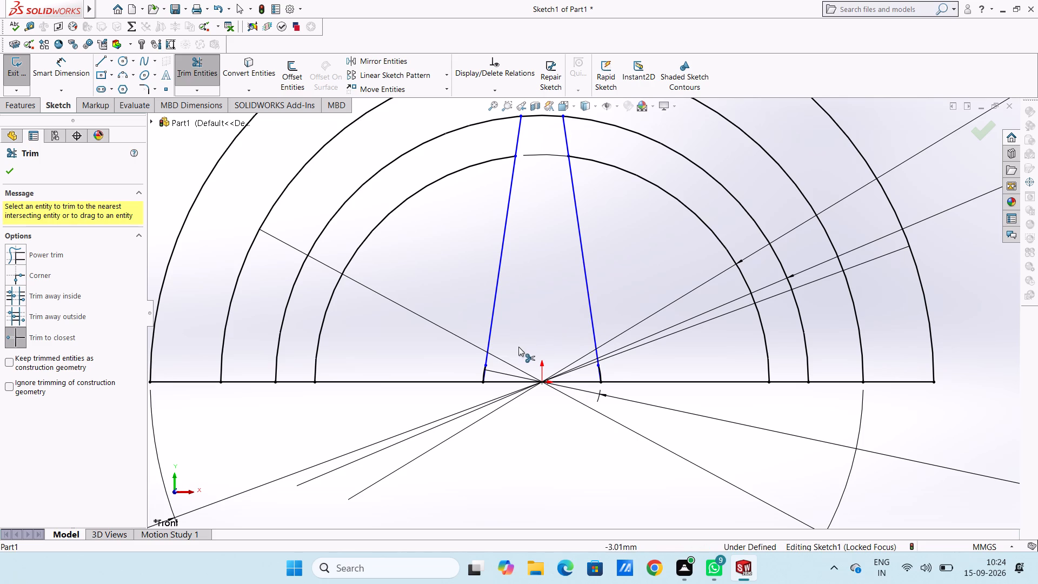
{"action": "scroll", "coordinate": [507, 355], "scroll_direction": "down", "scroll_amount": 8}
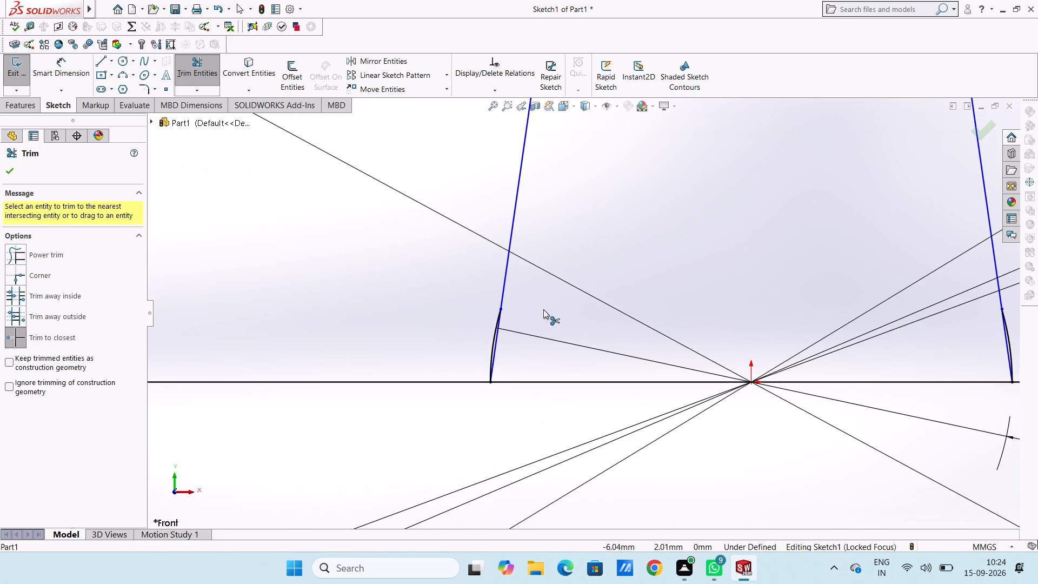
{"action": "scroll", "coordinate": [543, 311], "scroll_direction": "down", "scroll_amount": 3}
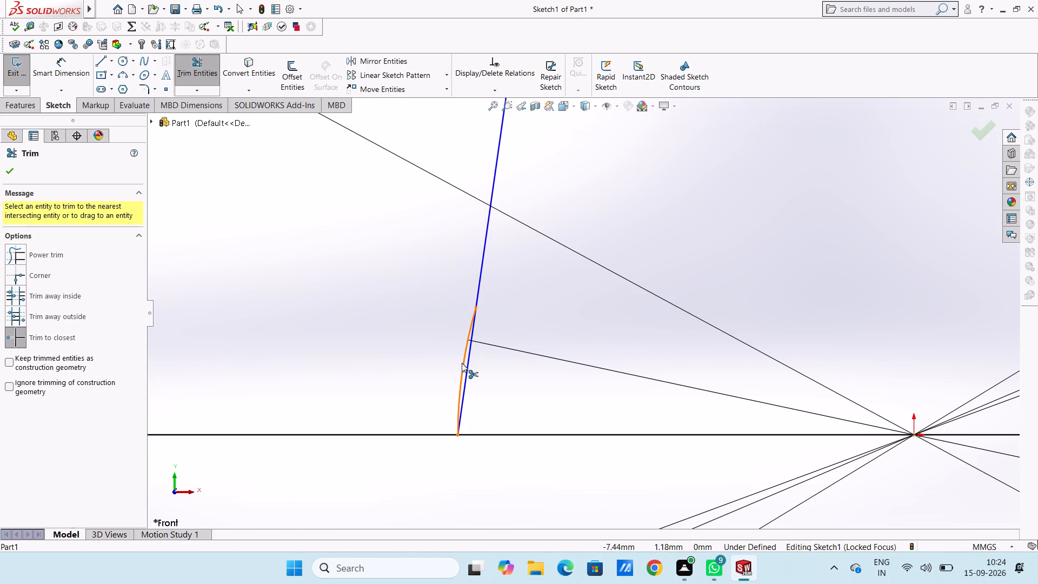
{"action": "left_click", "coordinate": [462, 363]}
{"action": "scroll", "coordinate": [656, 339], "scroll_direction": "down", "scroll_amount": 4}
{"action": "scroll", "coordinate": [678, 334], "scroll_direction": "up", "scroll_amount": 3}
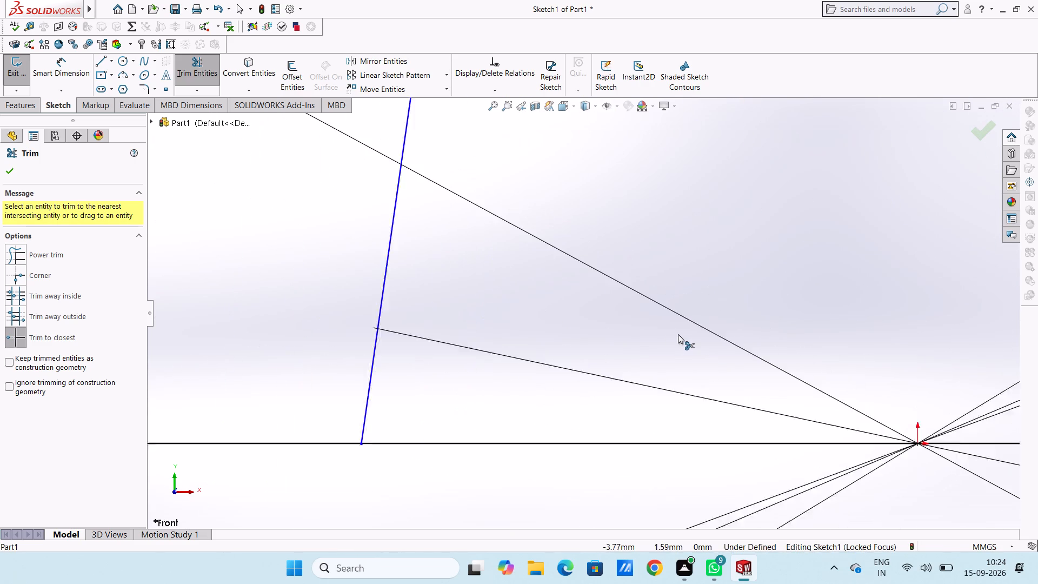
{"action": "scroll", "coordinate": [678, 334], "scroll_direction": "up", "scroll_amount": 6}
{"action": "scroll", "coordinate": [895, 334], "scroll_direction": "down", "scroll_amount": 4}
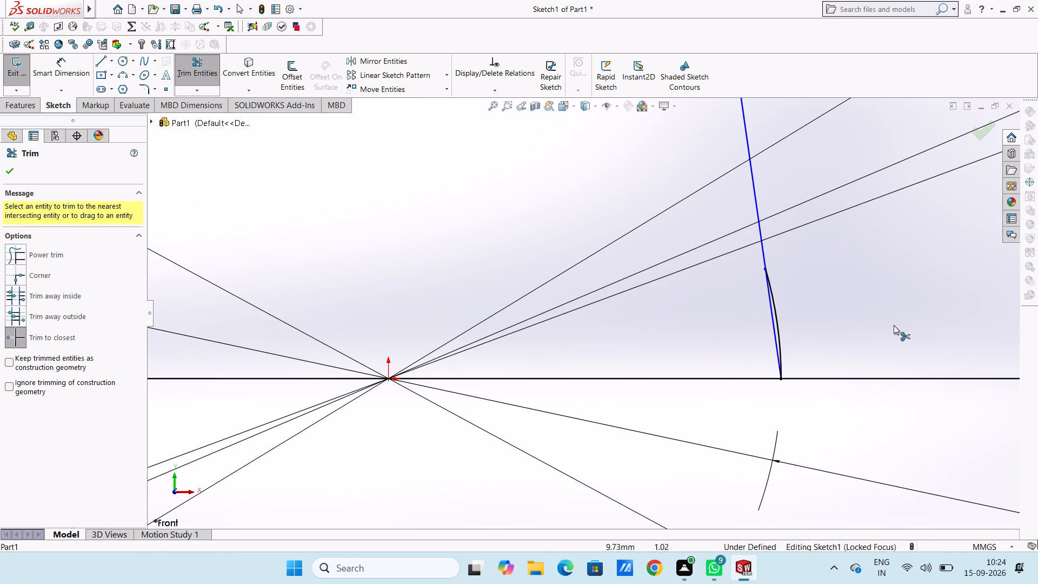
{"action": "left_click", "coordinate": [778, 324]}
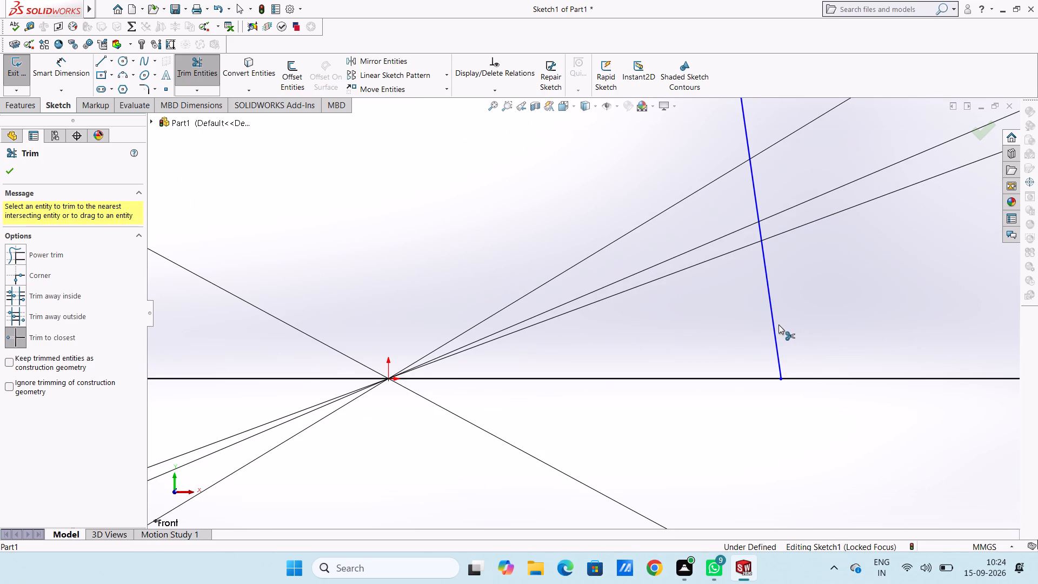
{"action": "scroll", "coordinate": [778, 324], "scroll_direction": "down", "scroll_amount": 5}
{"action": "scroll", "coordinate": [778, 324], "scroll_direction": "up", "scroll_amount": 16}
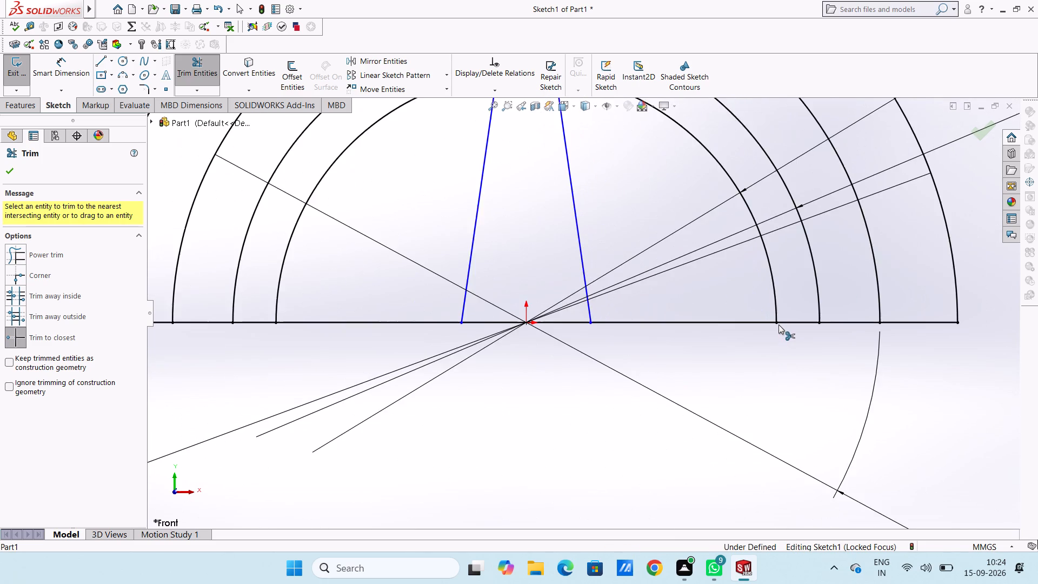
{"action": "scroll", "coordinate": [778, 324], "scroll_direction": "up", "scroll_amount": 4}
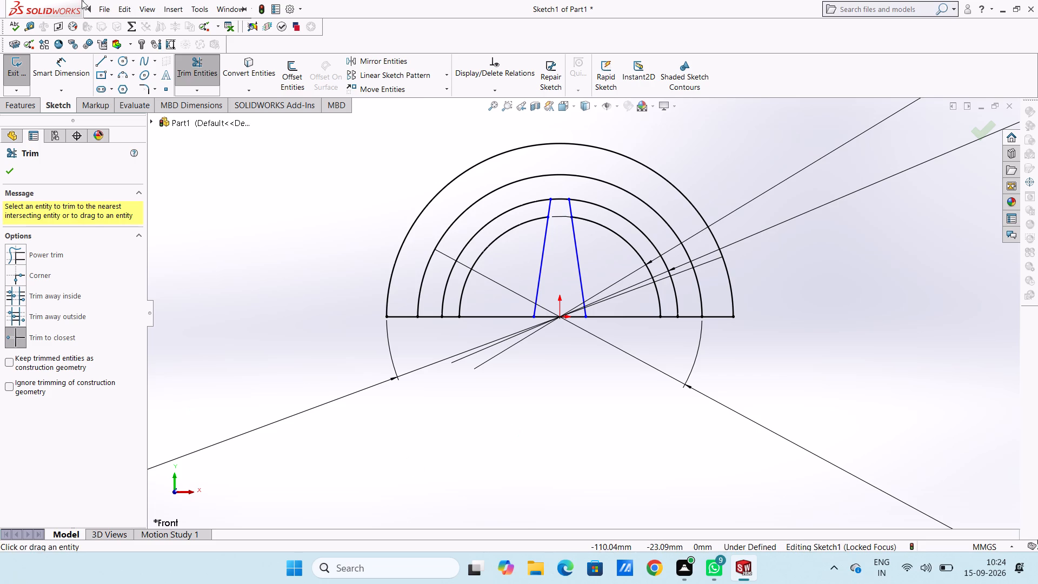
{"action": "left_click", "coordinate": [324, 255]}
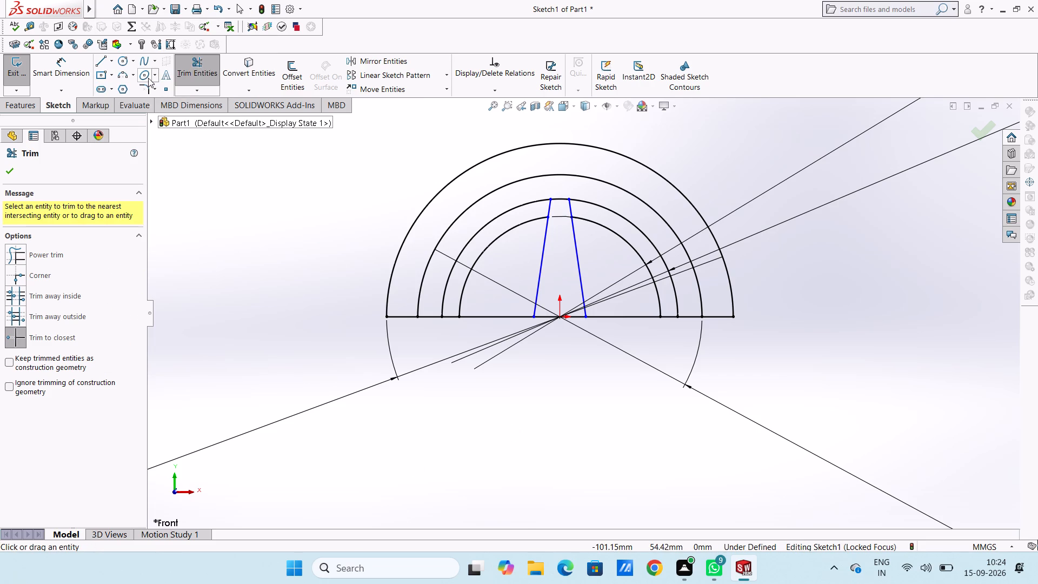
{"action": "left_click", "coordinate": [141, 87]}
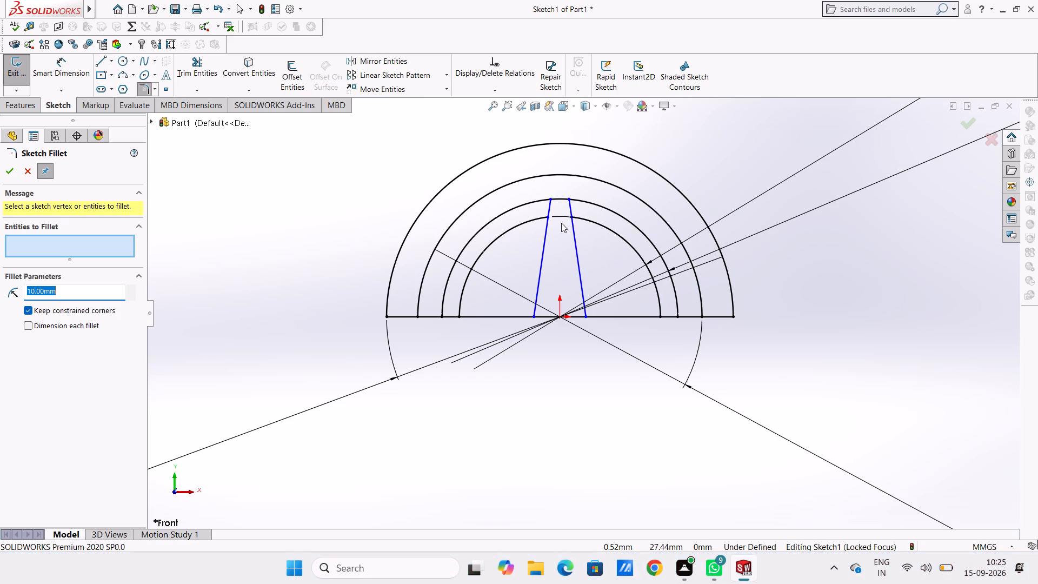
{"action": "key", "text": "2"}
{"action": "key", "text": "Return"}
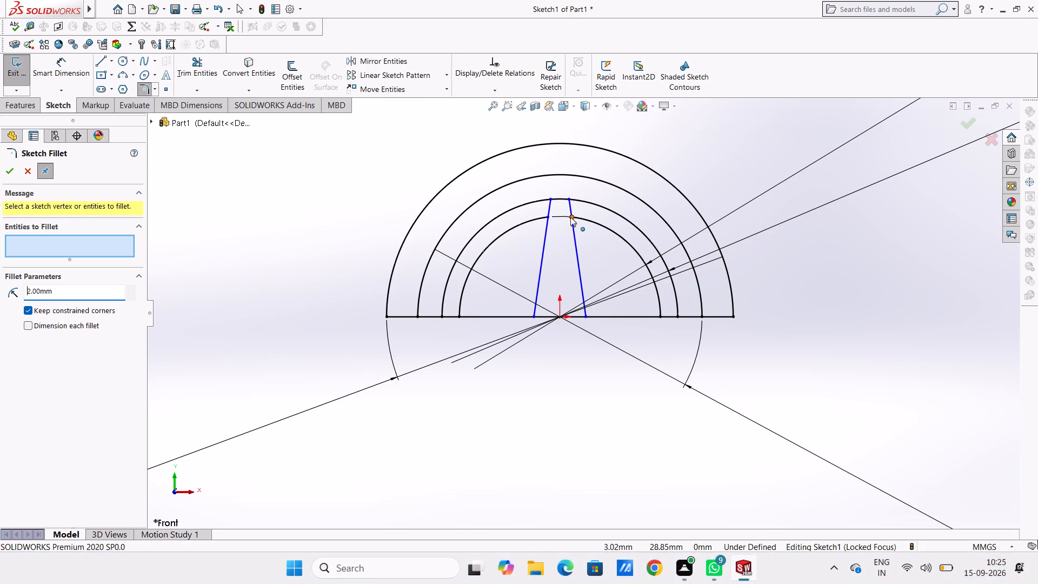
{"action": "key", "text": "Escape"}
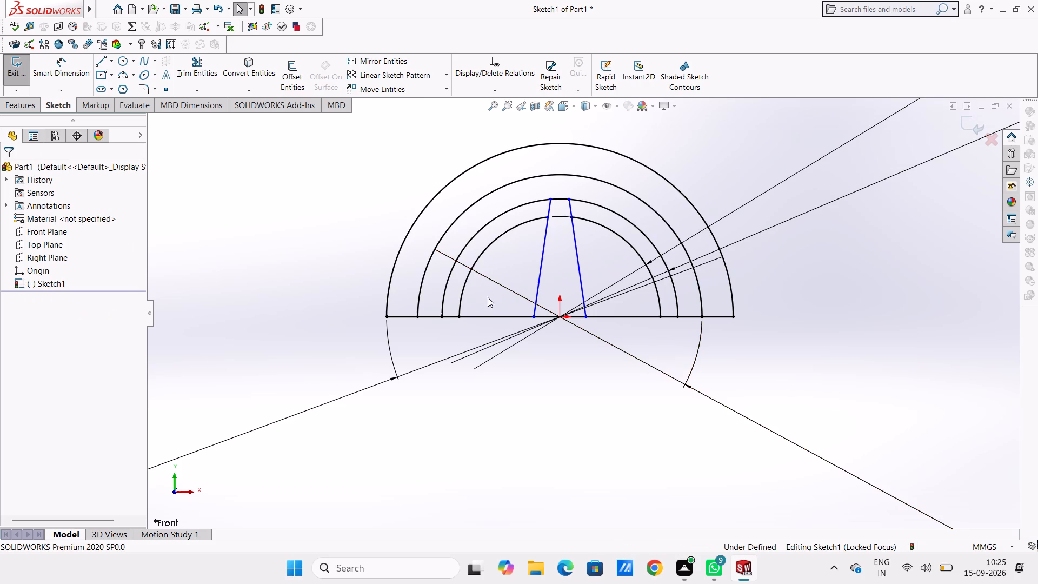
Trim both slanted lines below the innermost remaining semicircle and the next semicircle on both sides of the tooth, leaving the tooth's top arc.
{"action": "left_click", "coordinate": [184, 63]}
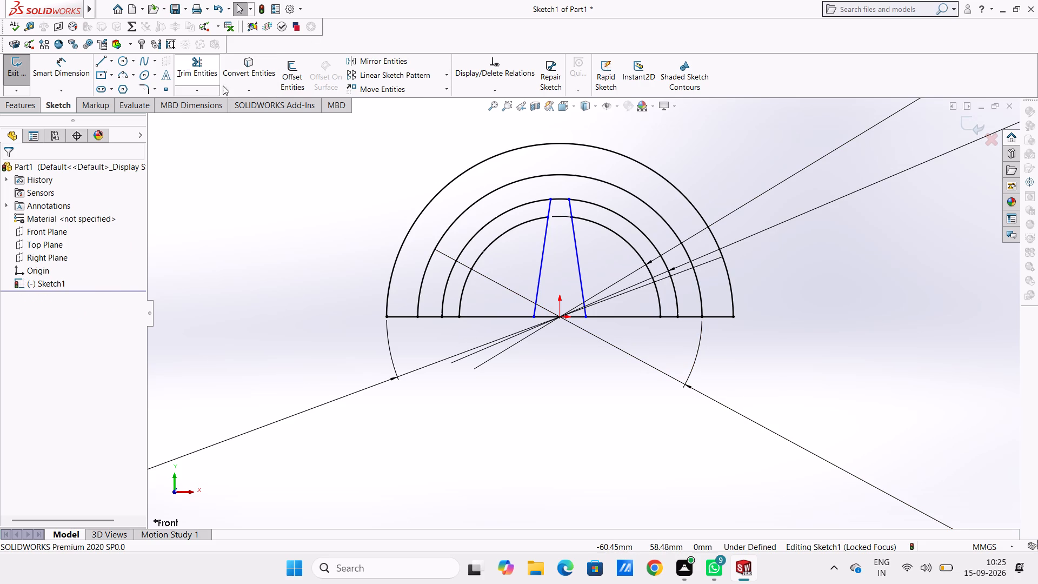
{"action": "left_click", "coordinate": [538, 261]}
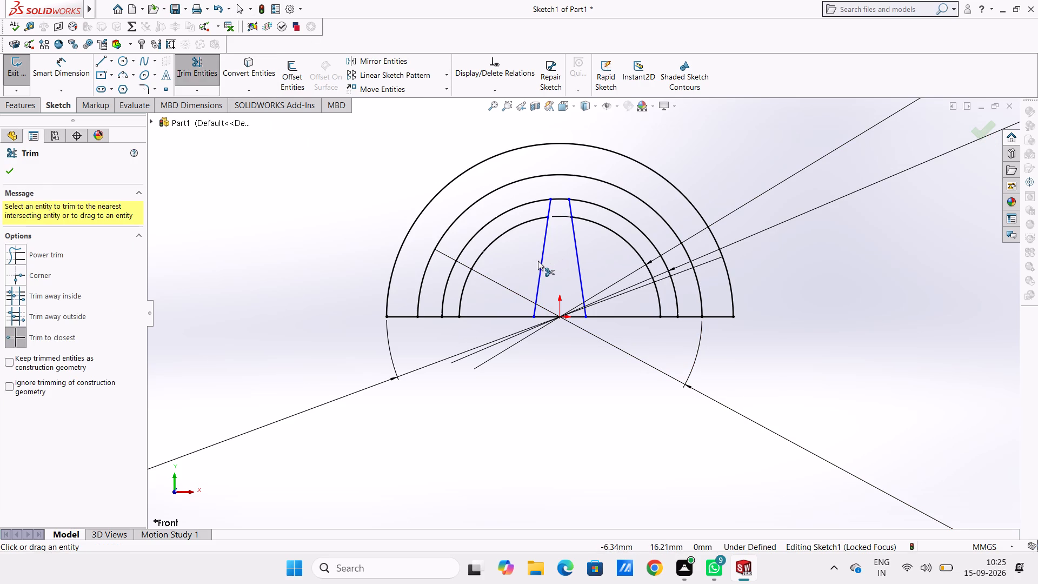
{"action": "left_click", "coordinate": [540, 265]}
{"action": "left_click", "coordinate": [576, 248]}
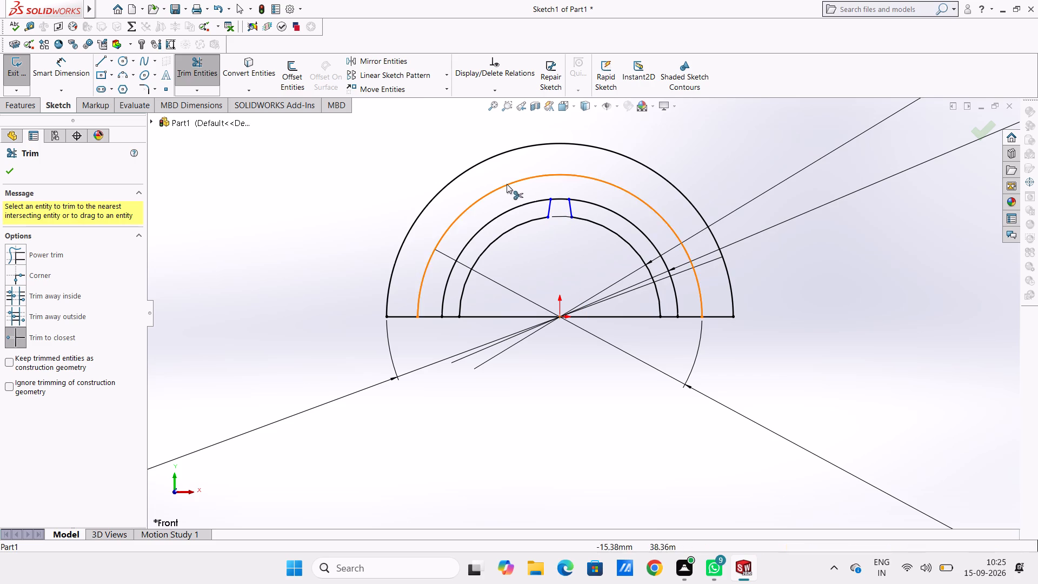
{"action": "left_click", "coordinate": [524, 204]}
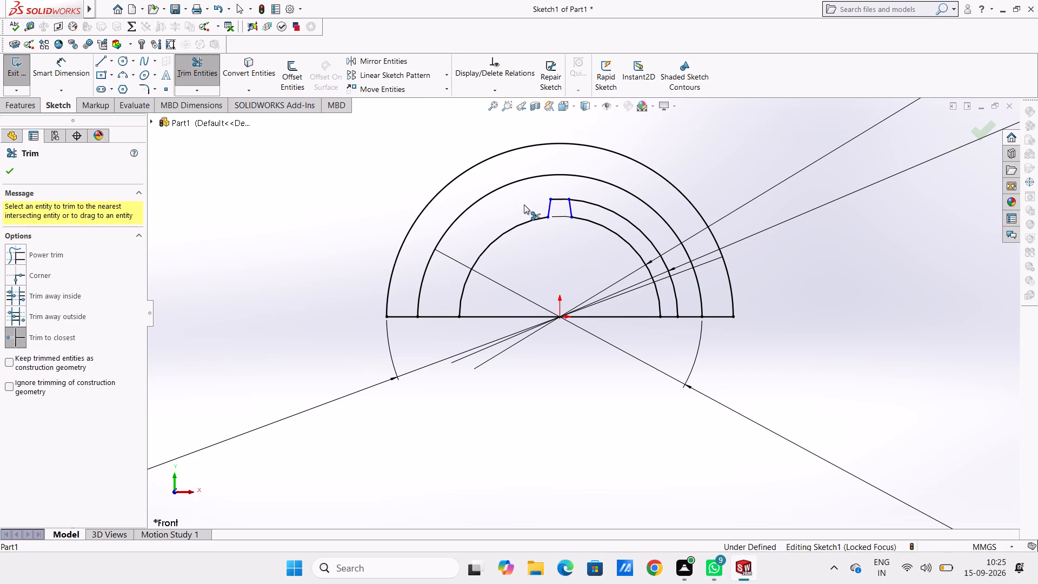
{"action": "left_click", "coordinate": [588, 203]}
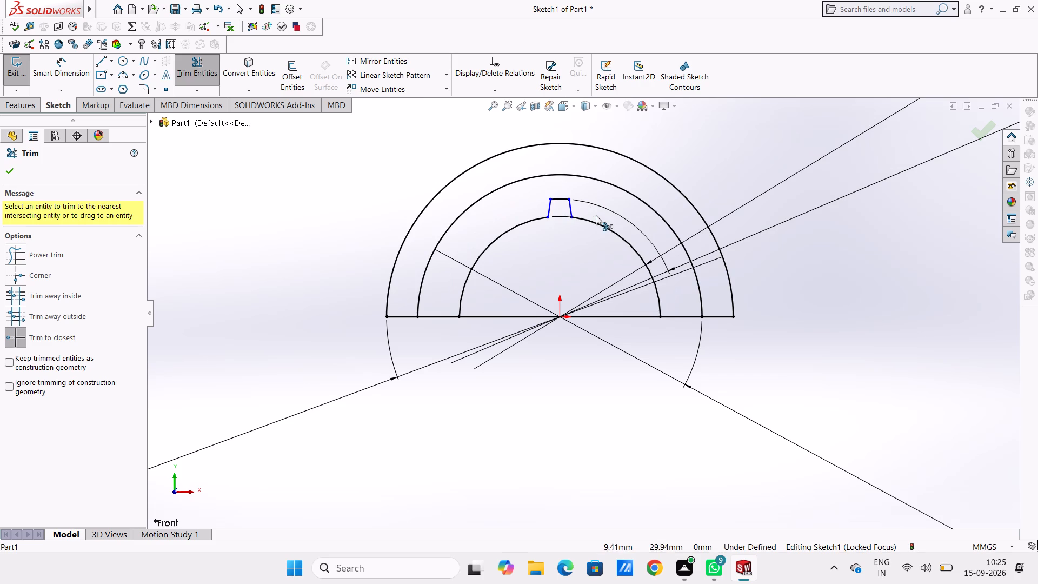
{"action": "key", "text": "Escape"}
{"action": "key", "text": "Escape"}
{"action": "key", "text": "Escape"}
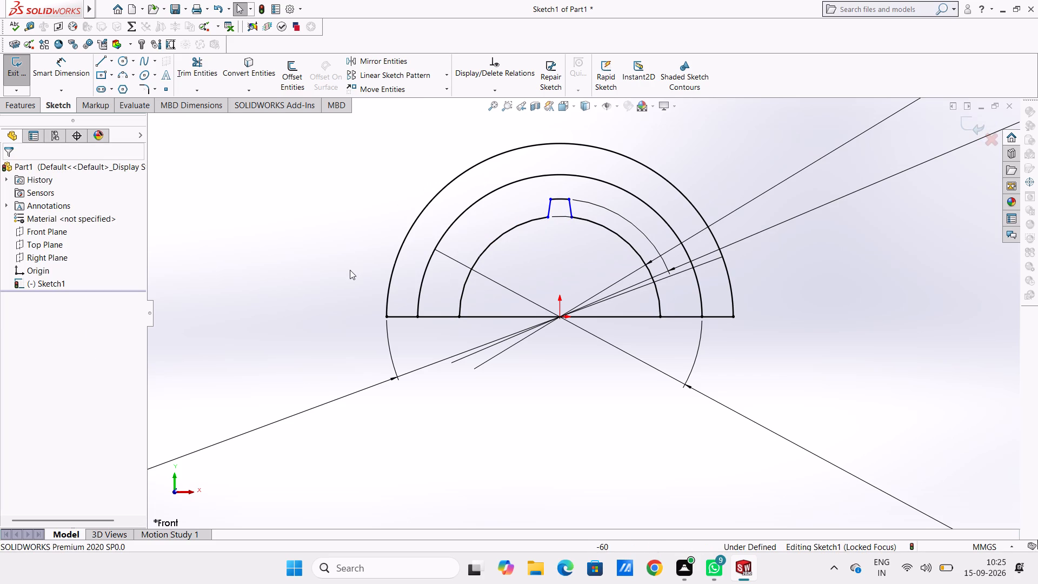
Set up a circular sketch pattern of the tooth's two sides and top arc about the origin, spanning 180 degrees.
{"action": "left_click", "coordinate": [550, 205]}
{"action": "left_click", "coordinate": [555, 198], "text": "ctrl"}
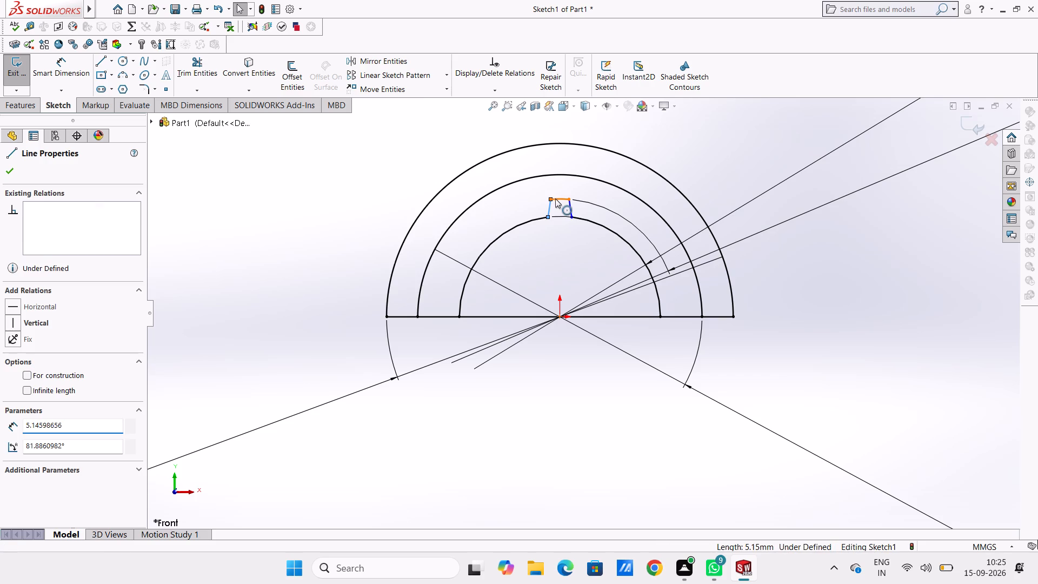
{"action": "left_click", "coordinate": [571, 208], "text": "ctrl"}
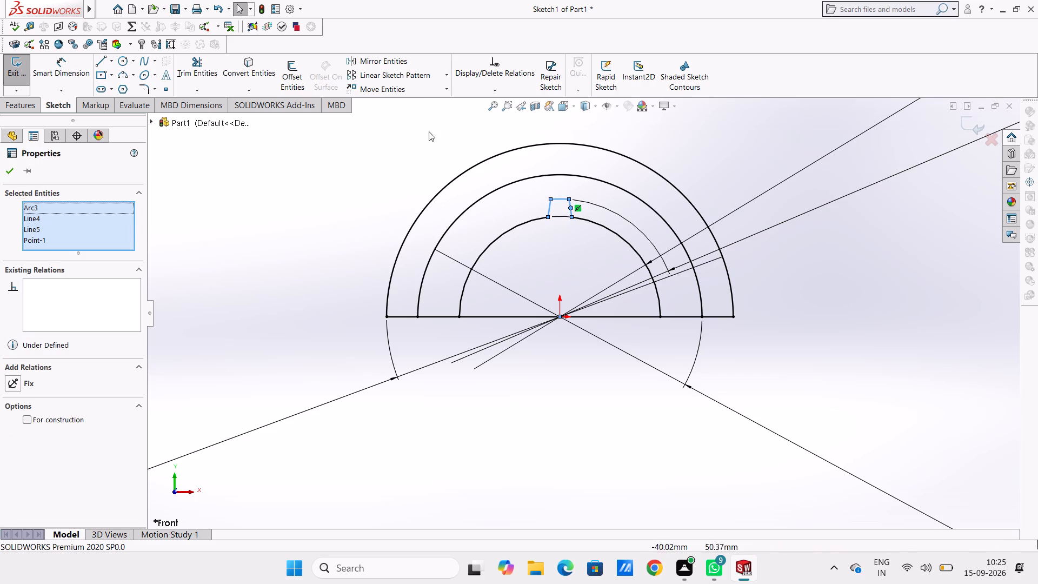
{"action": "left_click", "coordinate": [449, 81]}
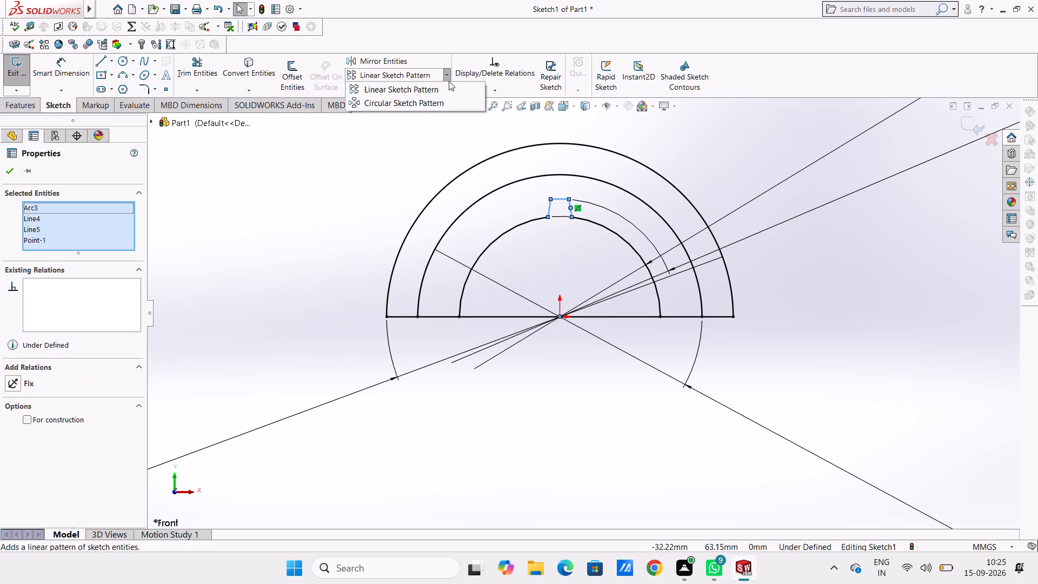
{"action": "left_click", "coordinate": [442, 102]}
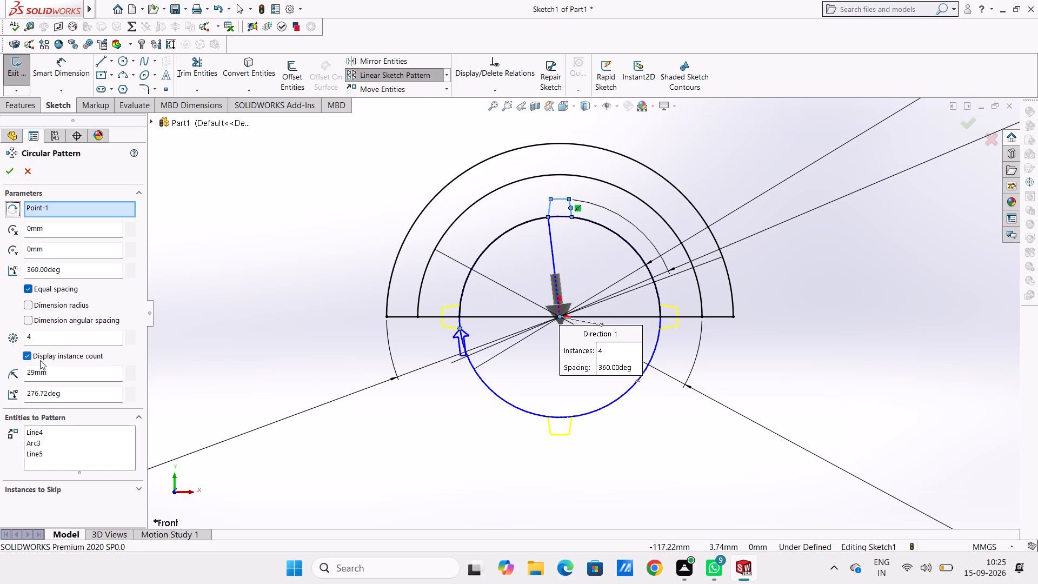
{"action": "double_click", "coordinate": [96, 270]}
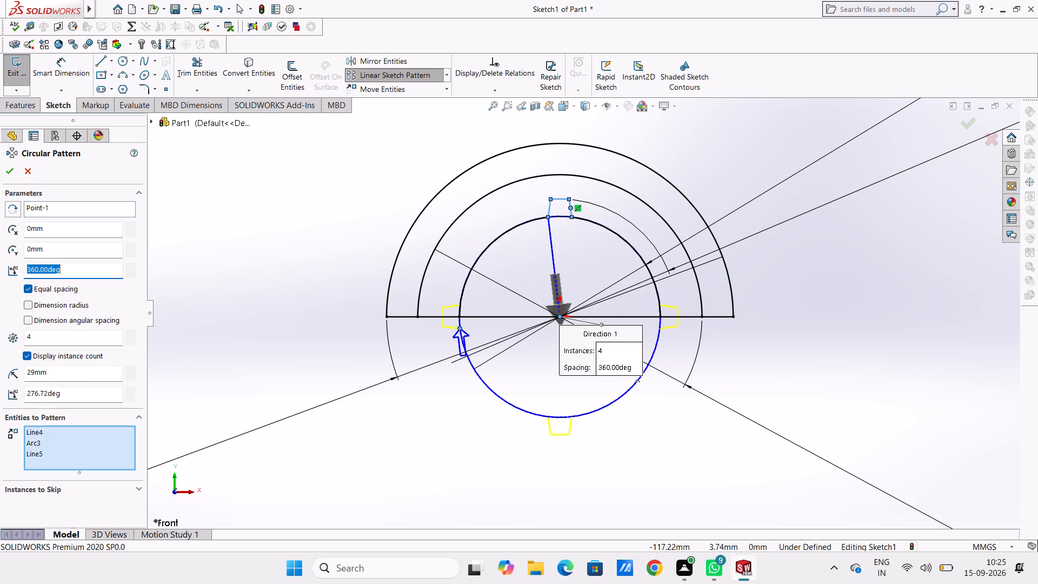
{"action": "type", "text": "18"}
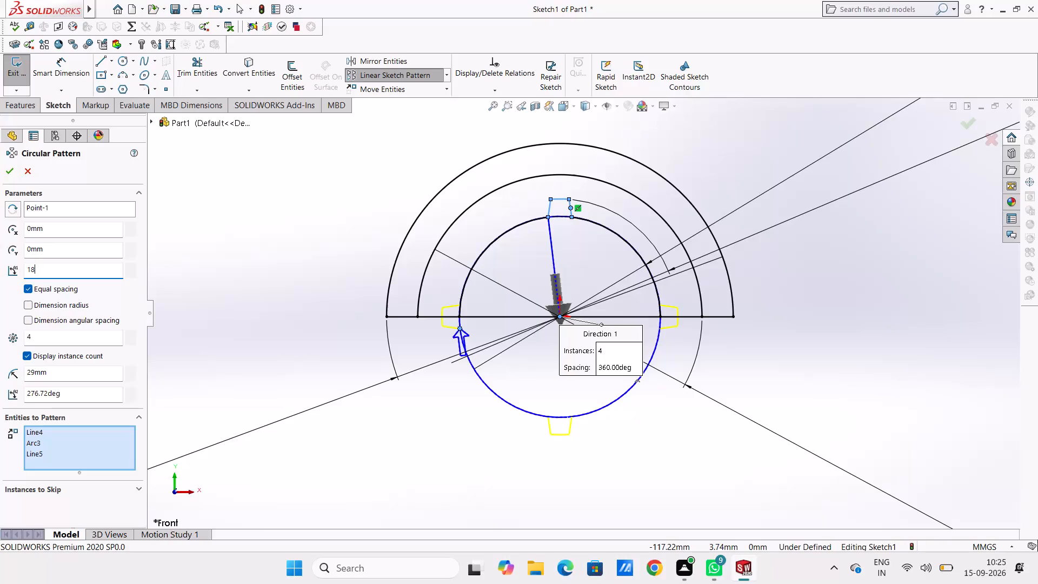
{"action": "key", "text": "0"}
{"action": "key", "text": "Return"}
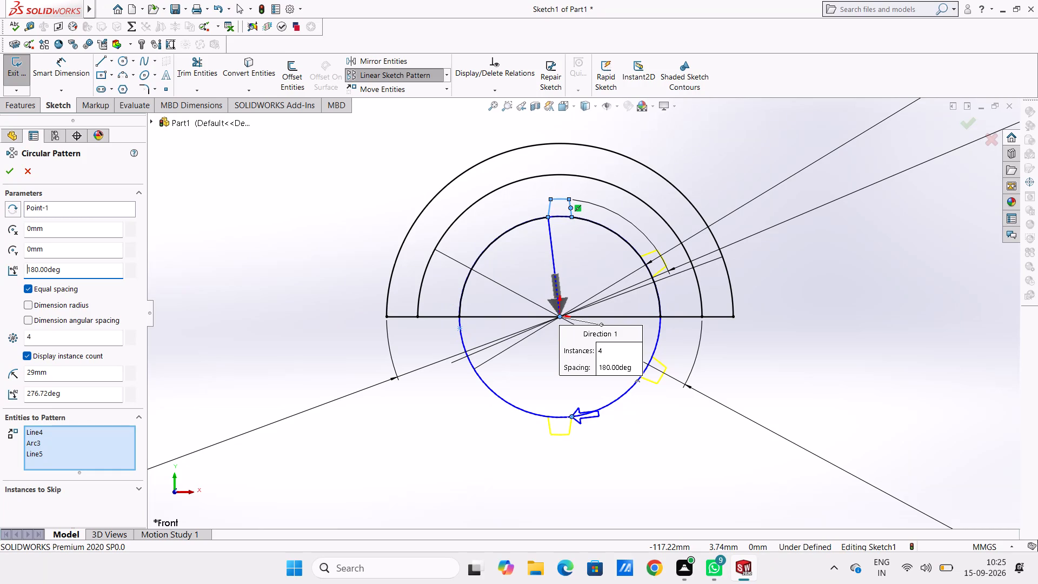
Set the circular pattern's total angle to -180 degrees.
{"action": "double_click", "coordinate": [102, 269]}
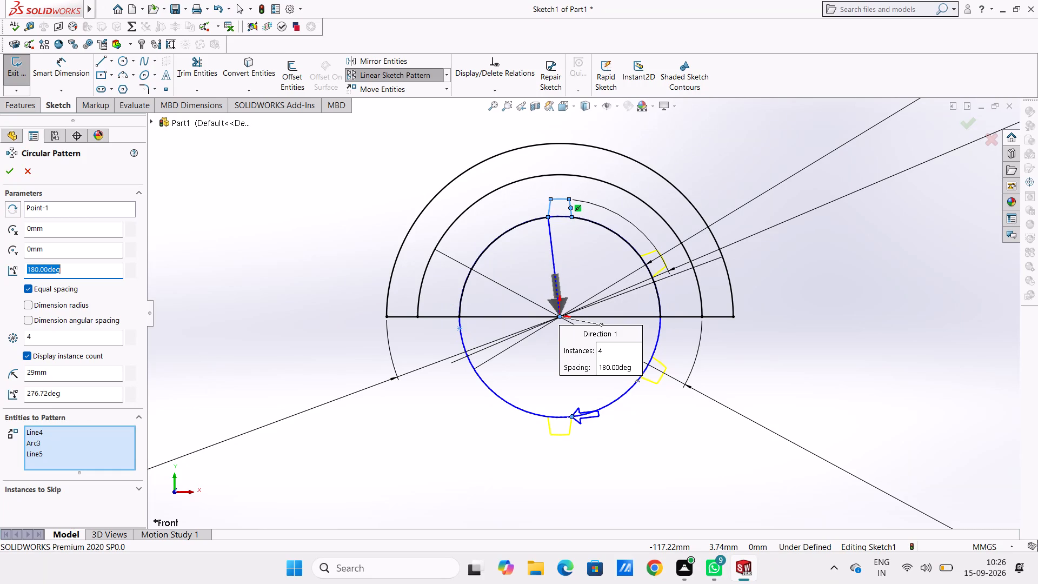
{"action": "key", "text": "minus"}
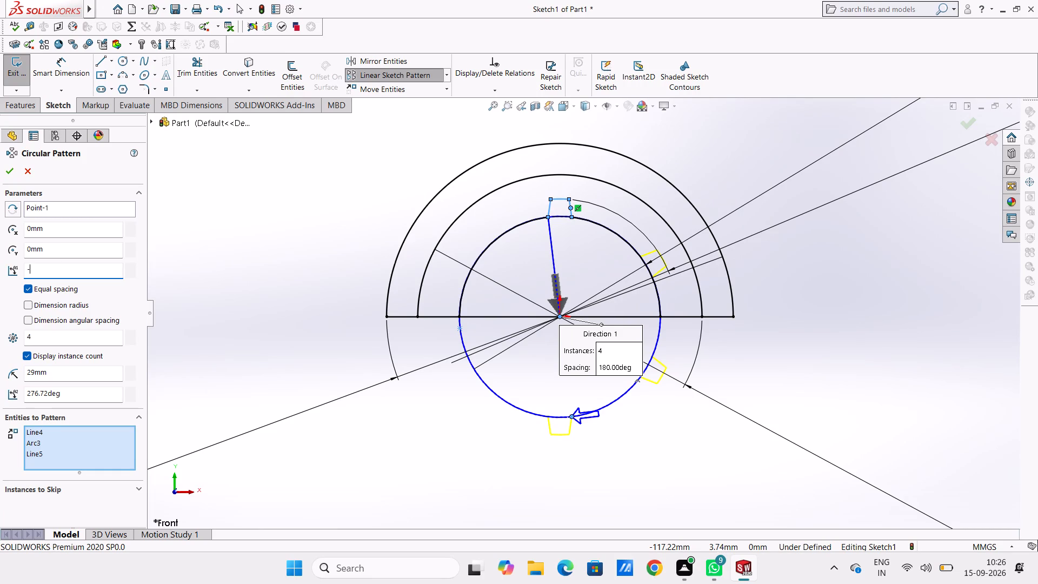
{"action": "key", "text": "1"}
{"action": "type", "text": "80"}
{"action": "key", "text": "Return"}
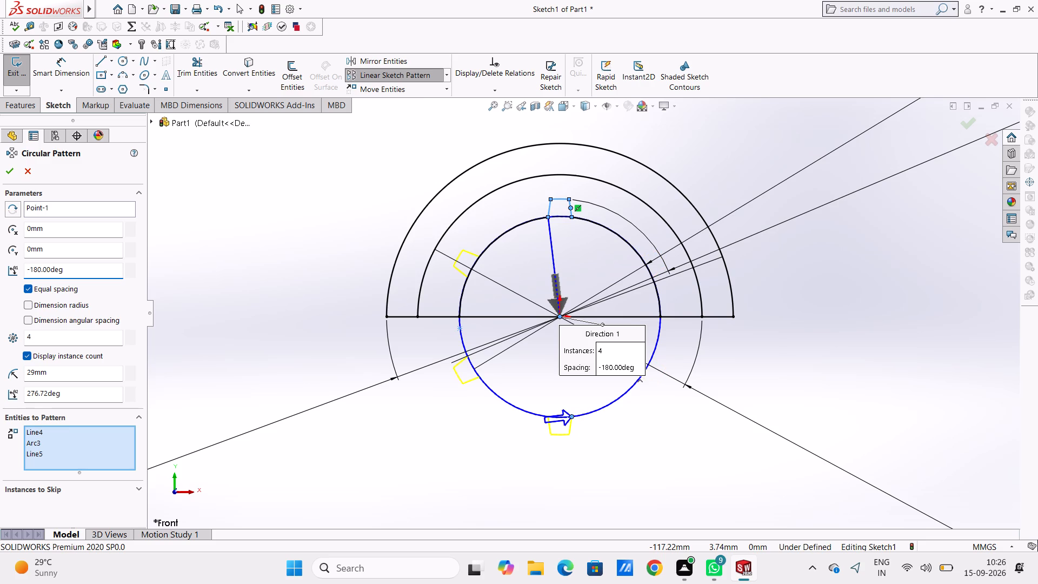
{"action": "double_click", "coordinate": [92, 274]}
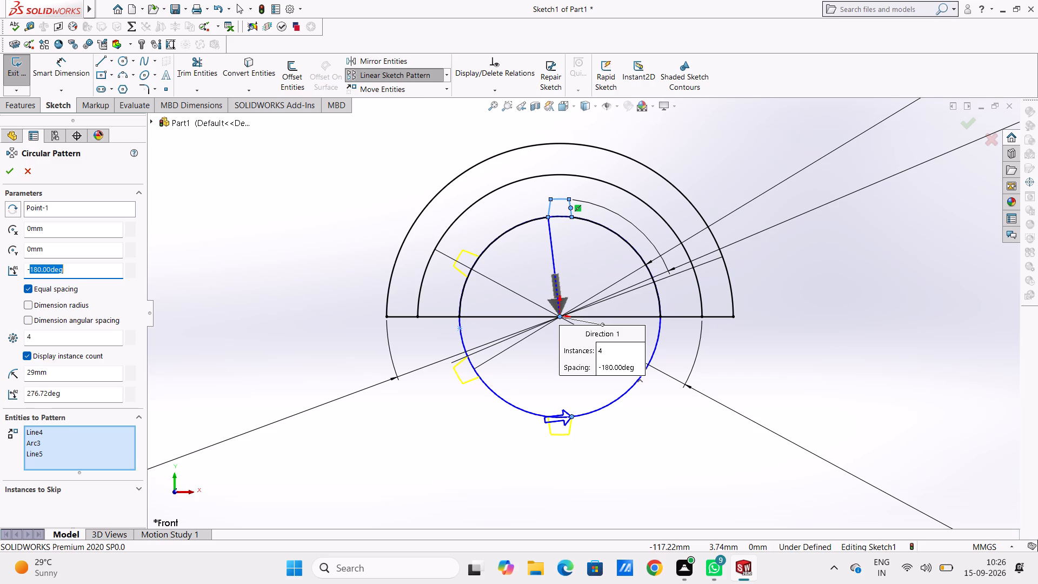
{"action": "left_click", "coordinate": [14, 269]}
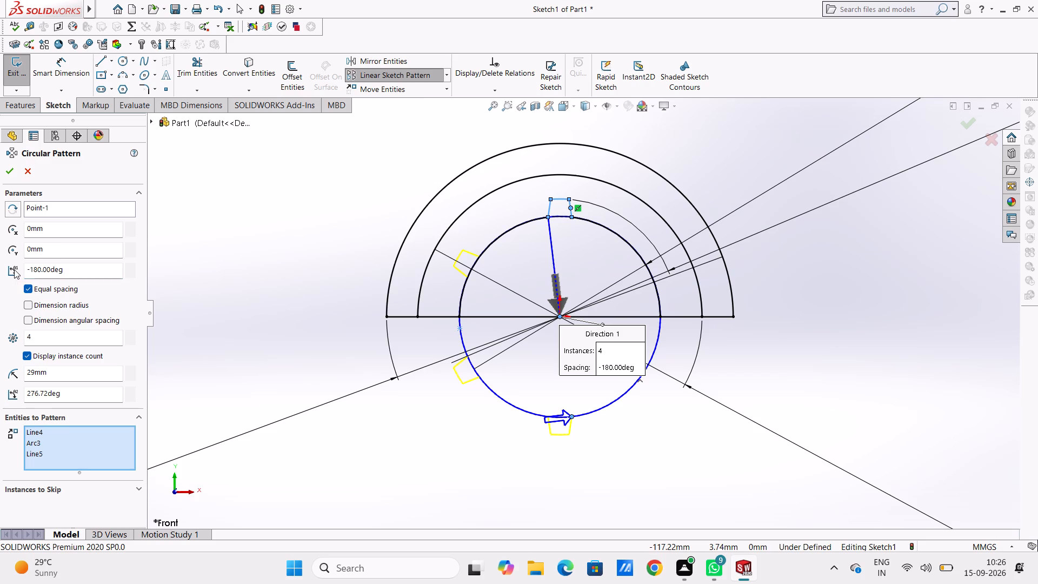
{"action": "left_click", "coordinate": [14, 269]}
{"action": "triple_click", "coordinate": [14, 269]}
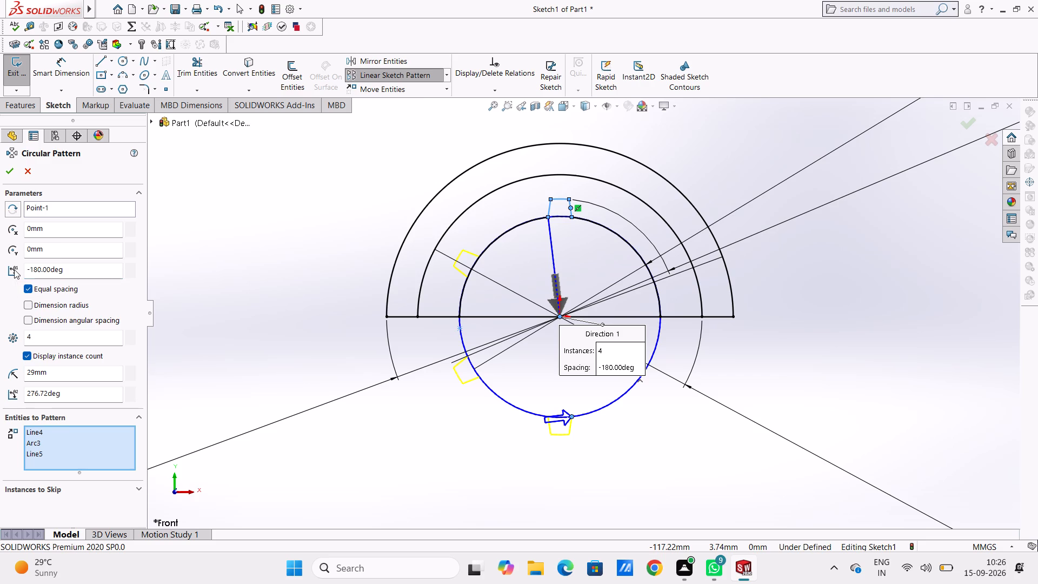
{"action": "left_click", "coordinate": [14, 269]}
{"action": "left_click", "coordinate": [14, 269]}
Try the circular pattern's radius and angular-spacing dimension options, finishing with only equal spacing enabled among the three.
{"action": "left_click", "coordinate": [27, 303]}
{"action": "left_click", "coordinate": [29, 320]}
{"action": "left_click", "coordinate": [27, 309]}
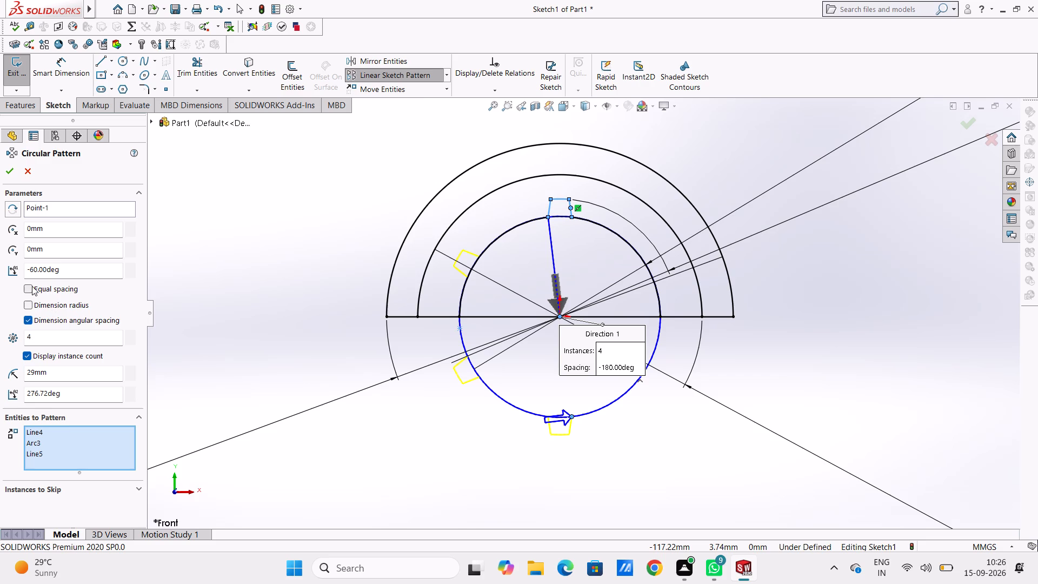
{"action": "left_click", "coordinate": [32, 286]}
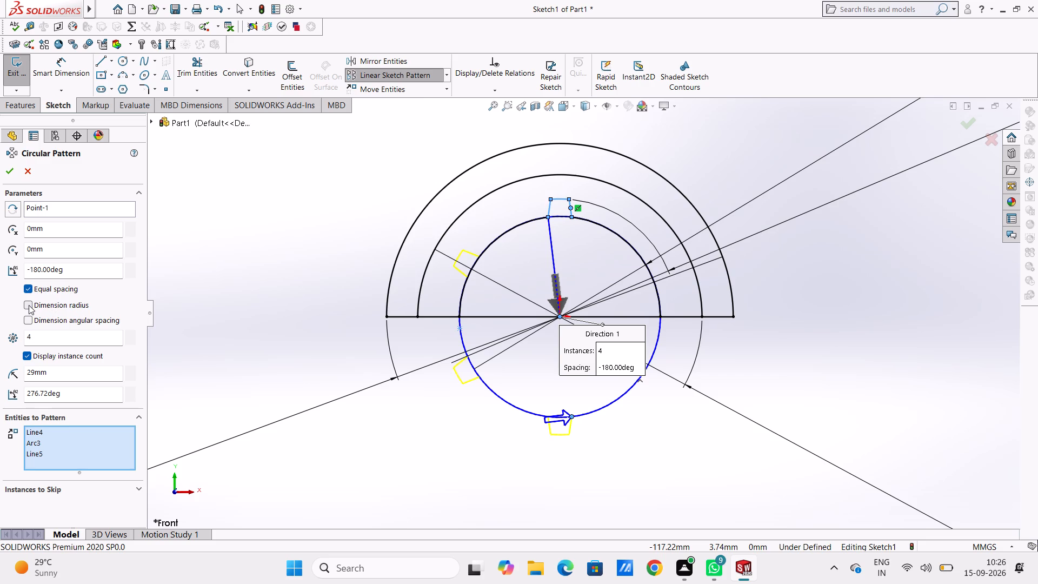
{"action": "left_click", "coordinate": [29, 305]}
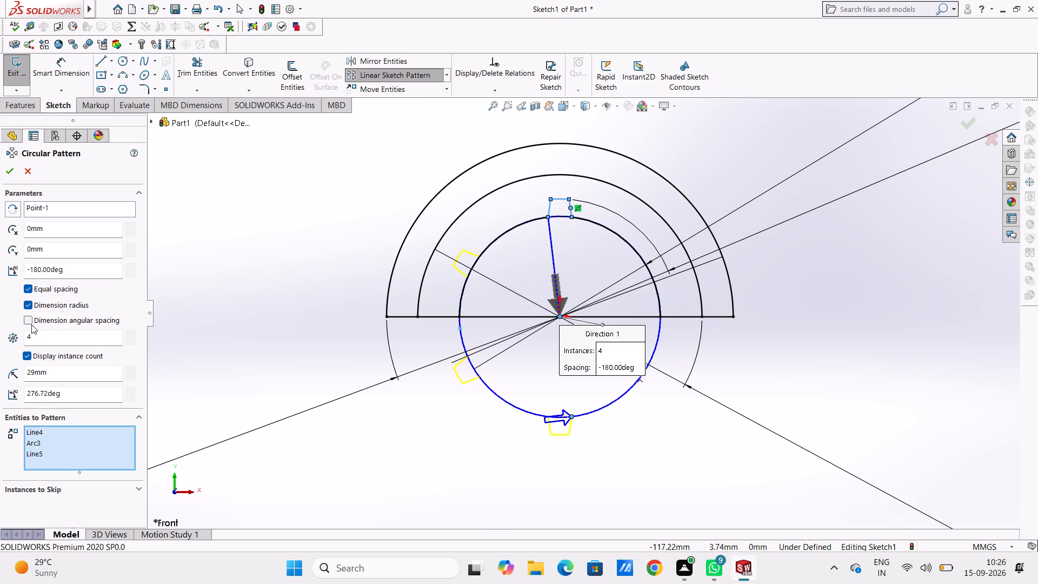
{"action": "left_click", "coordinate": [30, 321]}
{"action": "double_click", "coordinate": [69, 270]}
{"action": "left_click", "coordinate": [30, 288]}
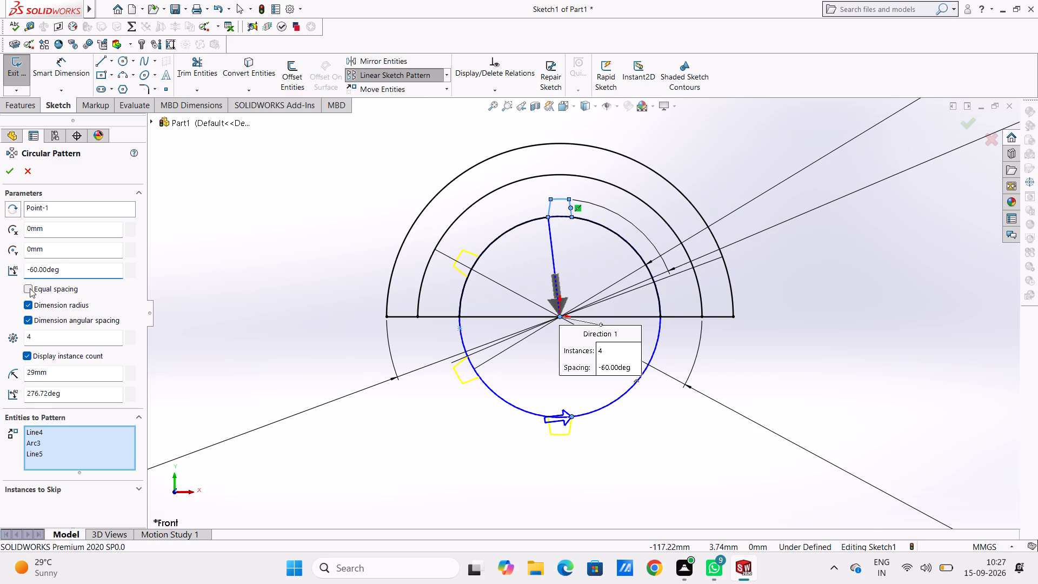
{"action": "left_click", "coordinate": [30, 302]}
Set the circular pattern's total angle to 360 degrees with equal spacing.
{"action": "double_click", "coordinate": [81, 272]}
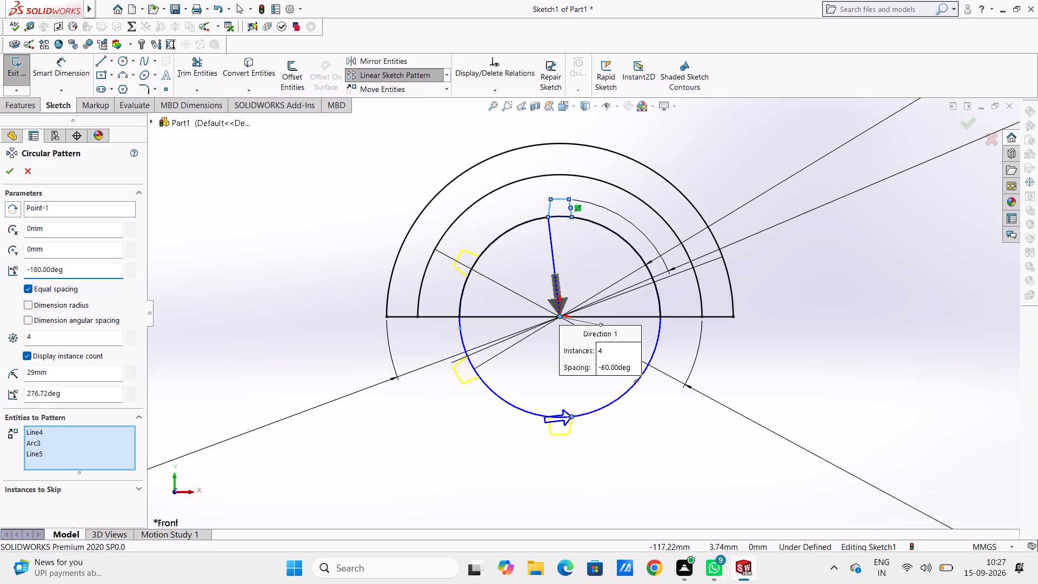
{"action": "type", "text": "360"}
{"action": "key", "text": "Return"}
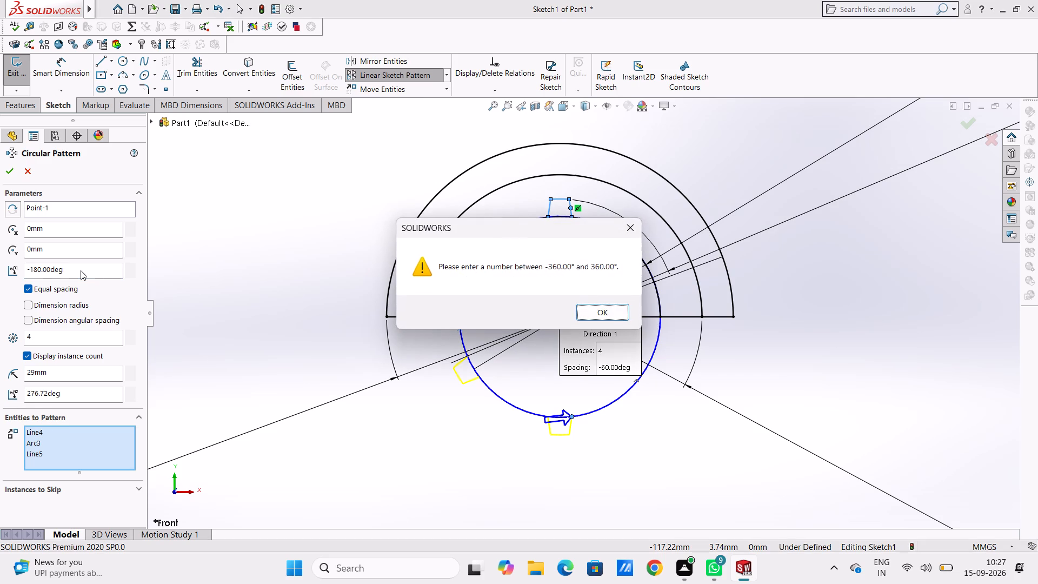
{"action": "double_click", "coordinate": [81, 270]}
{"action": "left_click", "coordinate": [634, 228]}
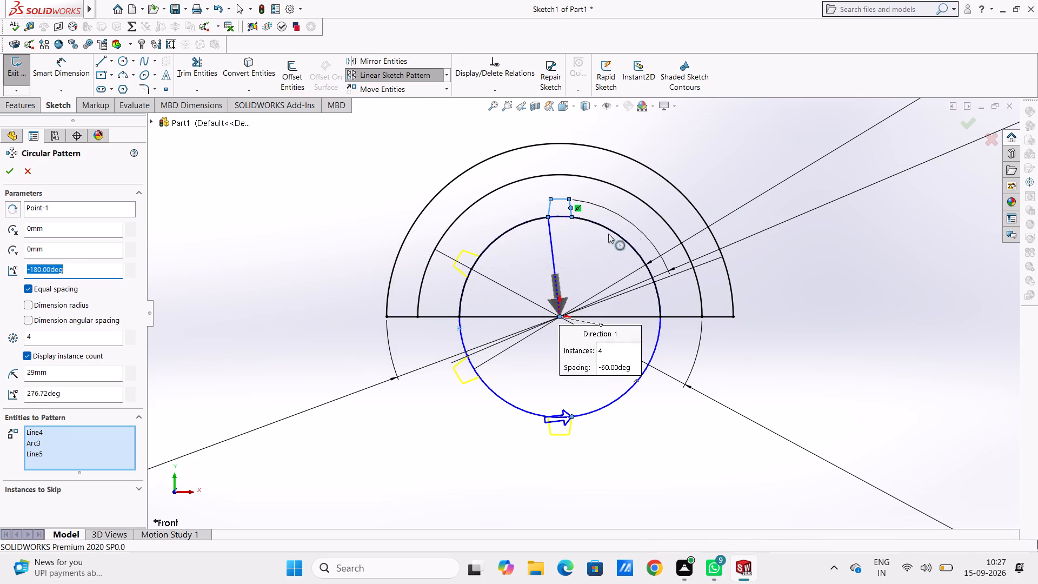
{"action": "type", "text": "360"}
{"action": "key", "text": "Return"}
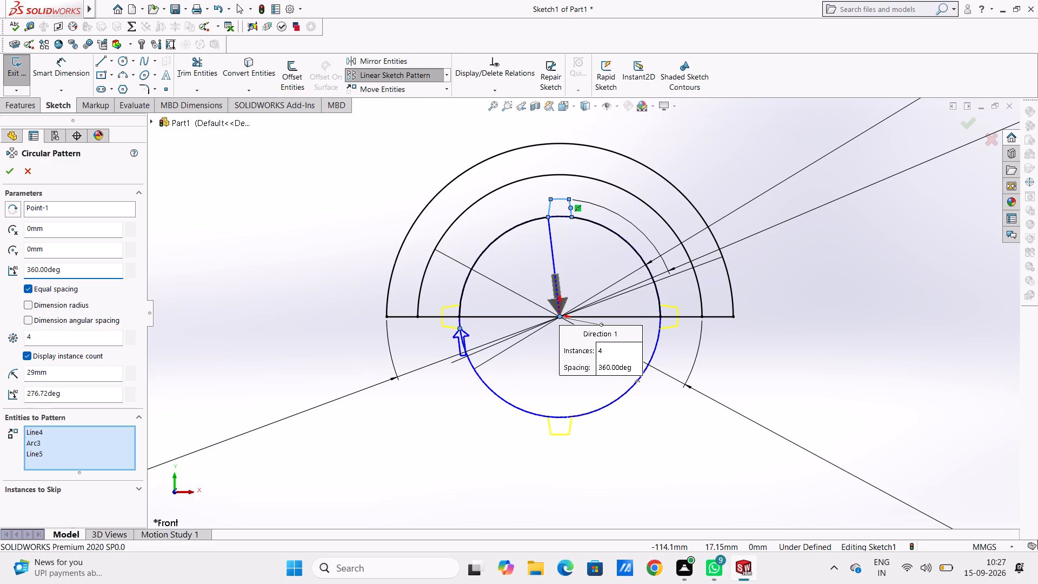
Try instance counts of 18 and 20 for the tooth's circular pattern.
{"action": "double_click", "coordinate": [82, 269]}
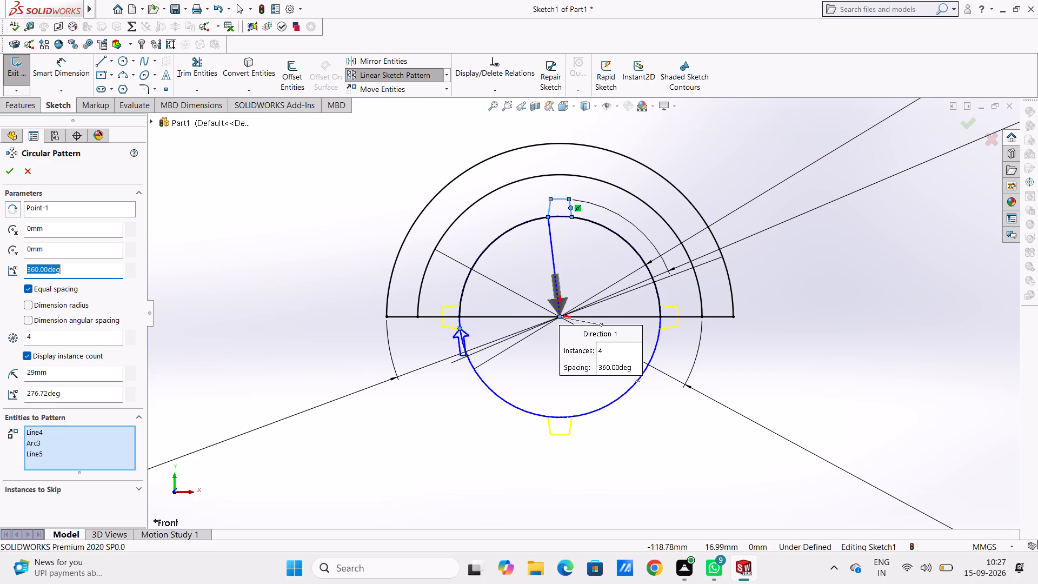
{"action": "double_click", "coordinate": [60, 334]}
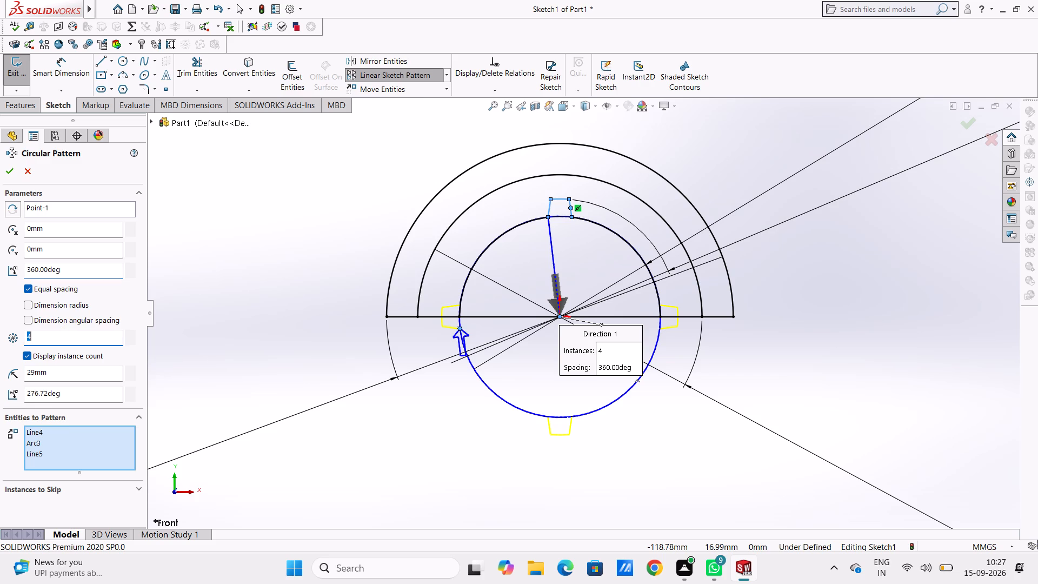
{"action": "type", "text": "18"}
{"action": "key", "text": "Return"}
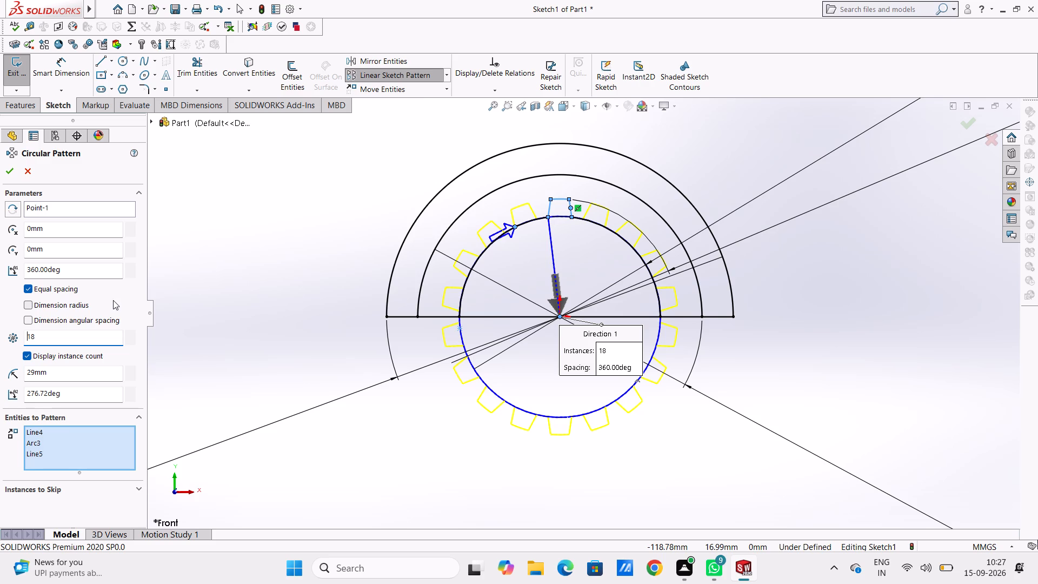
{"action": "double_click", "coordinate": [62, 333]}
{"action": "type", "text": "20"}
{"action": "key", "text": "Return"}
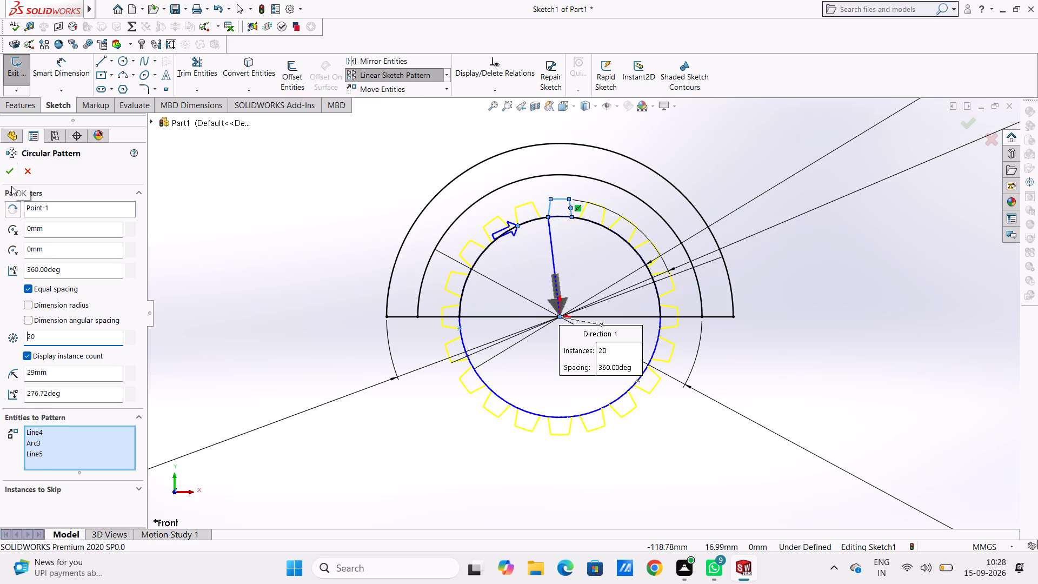
Set the circular pattern's instance count to 19.
{"action": "left_click", "coordinate": [37, 330]}
{"action": "left_click", "coordinate": [37, 330]}
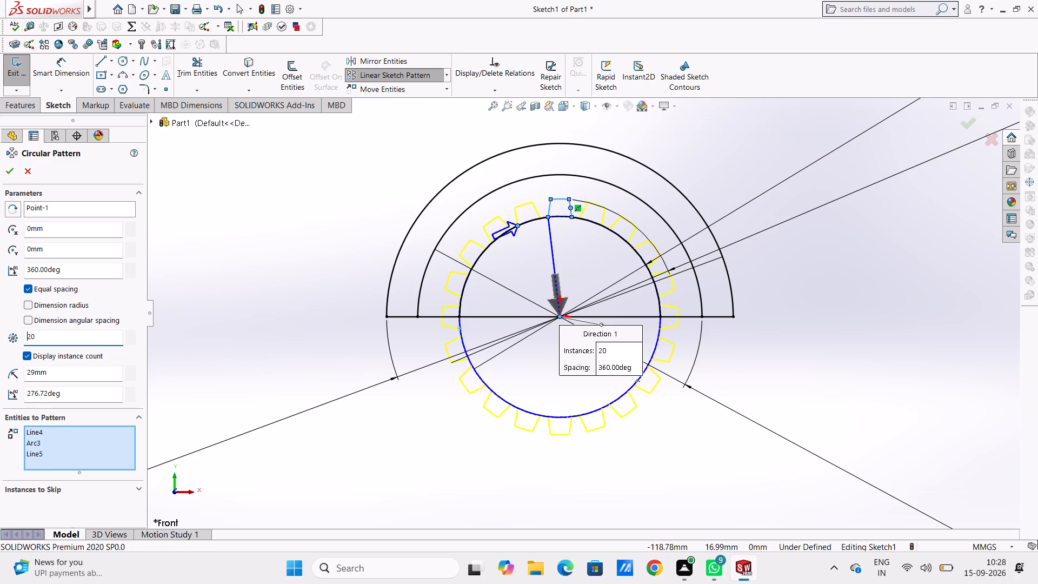
{"action": "double_click", "coordinate": [38, 337]}
{"action": "type", "text": "19"}
{"action": "key", "text": "Return"}
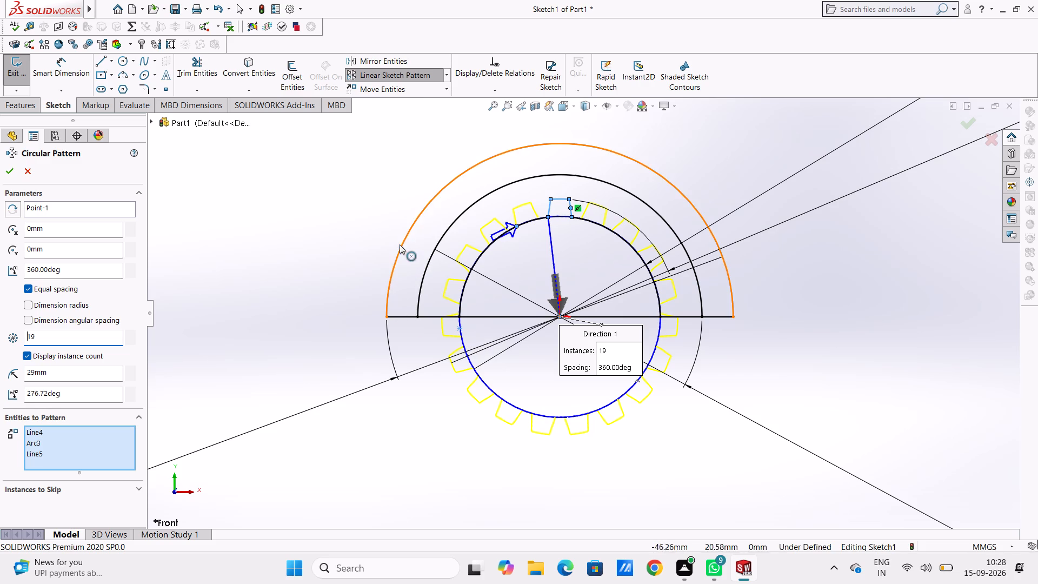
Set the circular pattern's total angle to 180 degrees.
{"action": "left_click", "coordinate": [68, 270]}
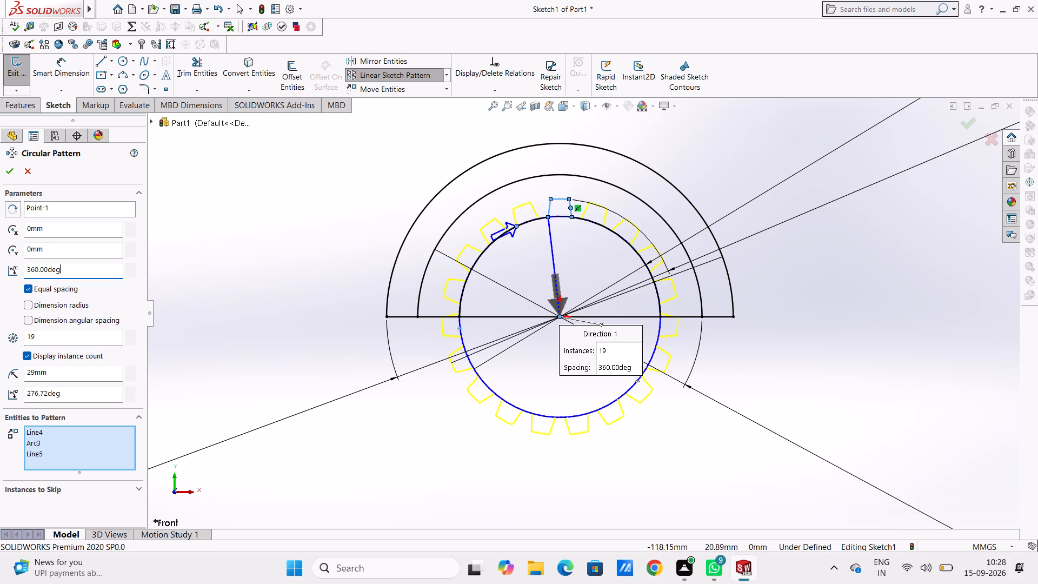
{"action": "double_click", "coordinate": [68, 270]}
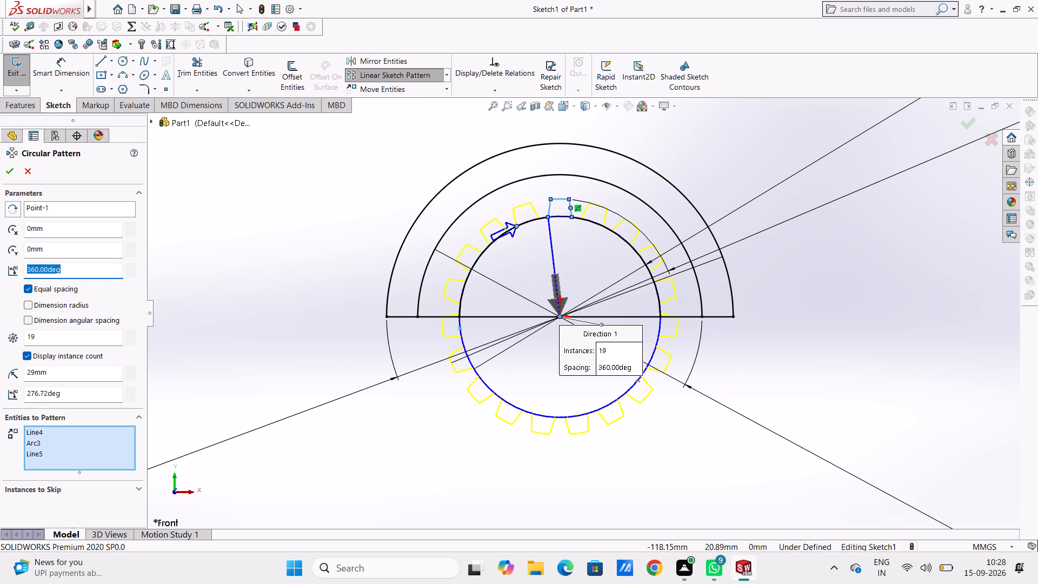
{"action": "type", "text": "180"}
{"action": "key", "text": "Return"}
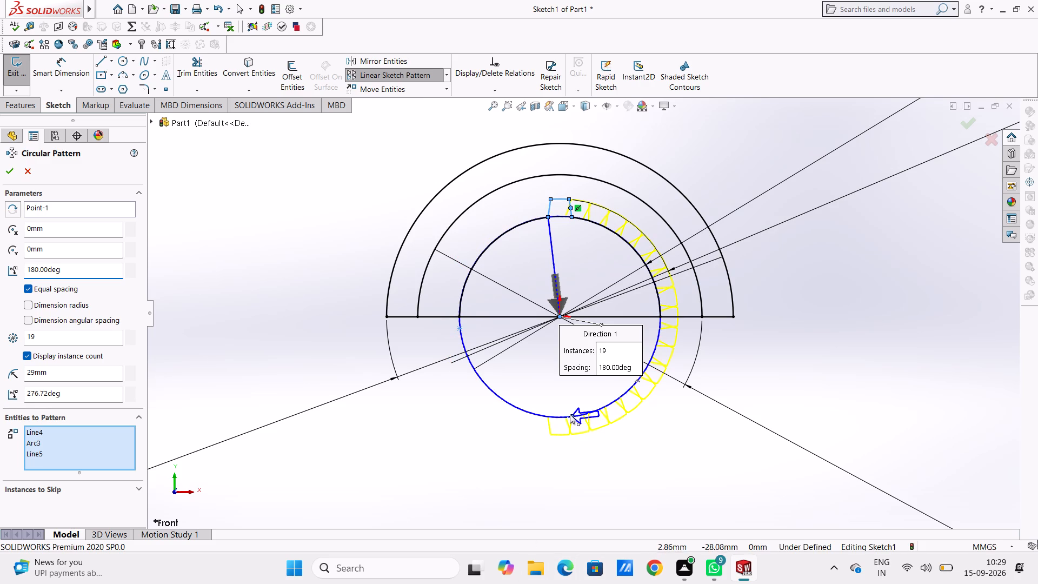
Move the pattern's direction-arrow handle to the inner semicircle's left endpoint on the baseline, giving a 276.72-degree span.
{"action": "left_click_drag", "start_coordinate": [570, 414], "coordinate": [687, 191]}
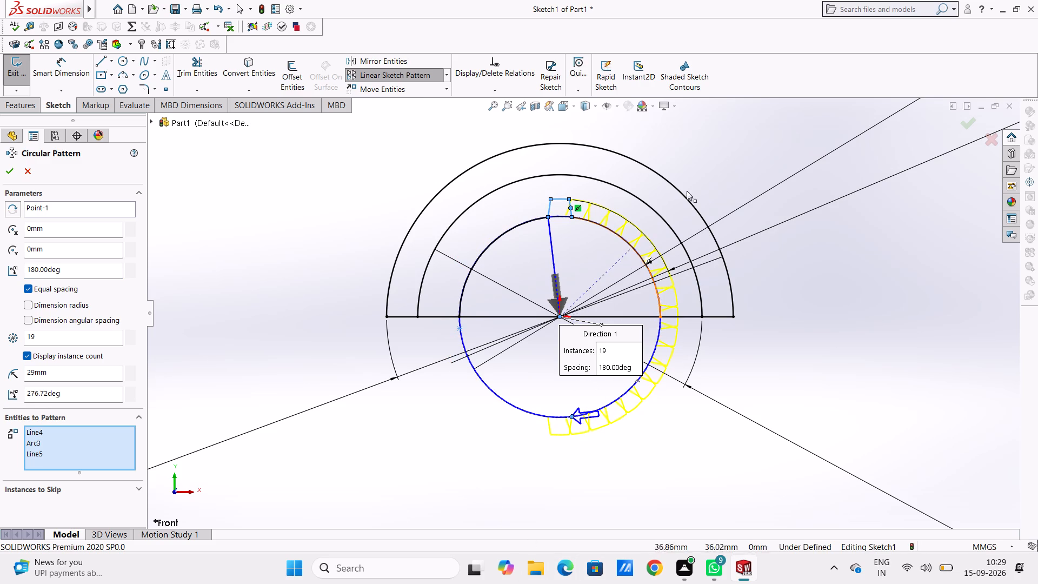
{"action": "left_click_drag", "start_coordinate": [687, 191], "coordinate": [467, 316]}
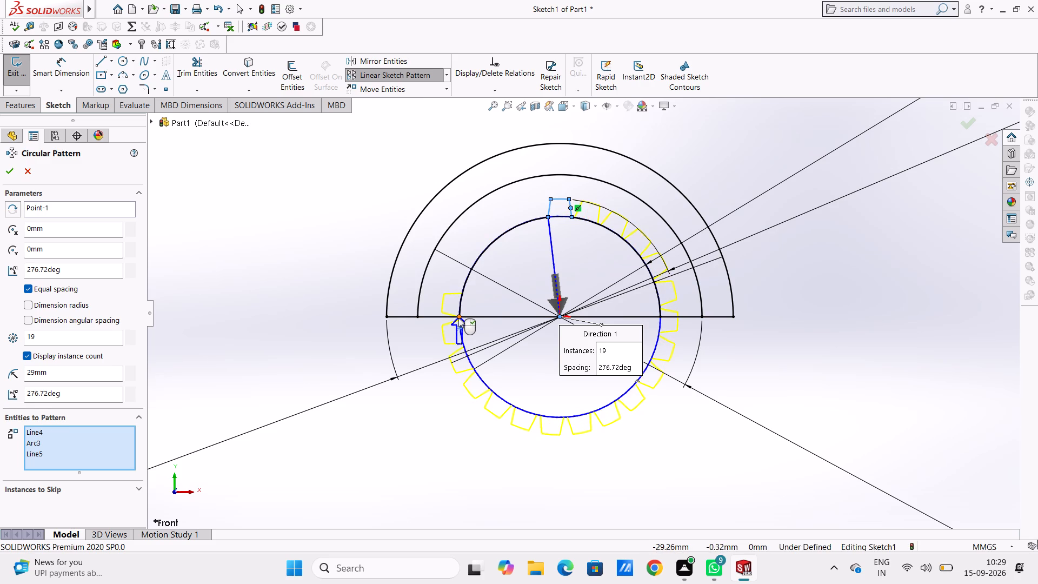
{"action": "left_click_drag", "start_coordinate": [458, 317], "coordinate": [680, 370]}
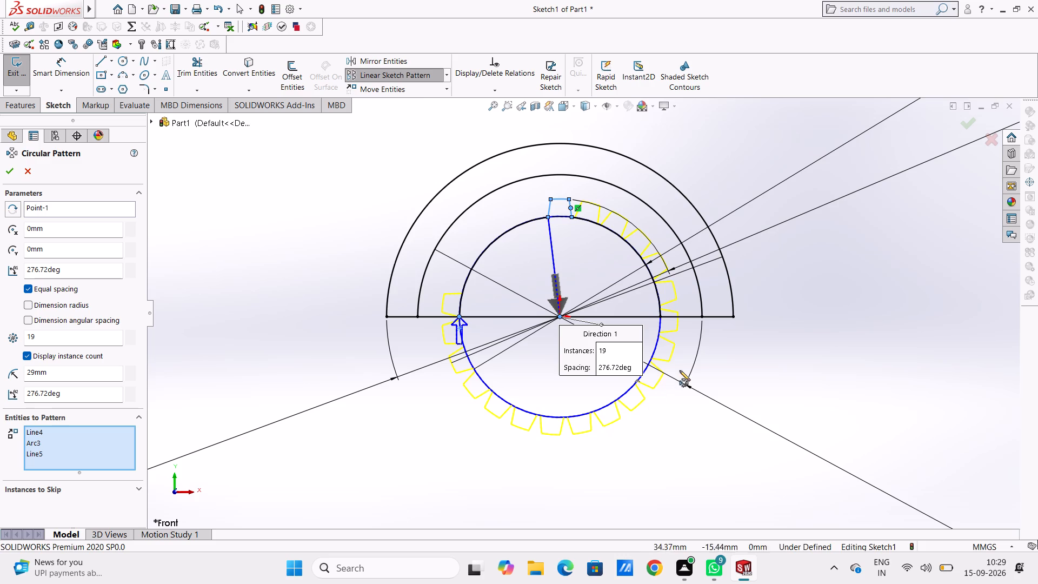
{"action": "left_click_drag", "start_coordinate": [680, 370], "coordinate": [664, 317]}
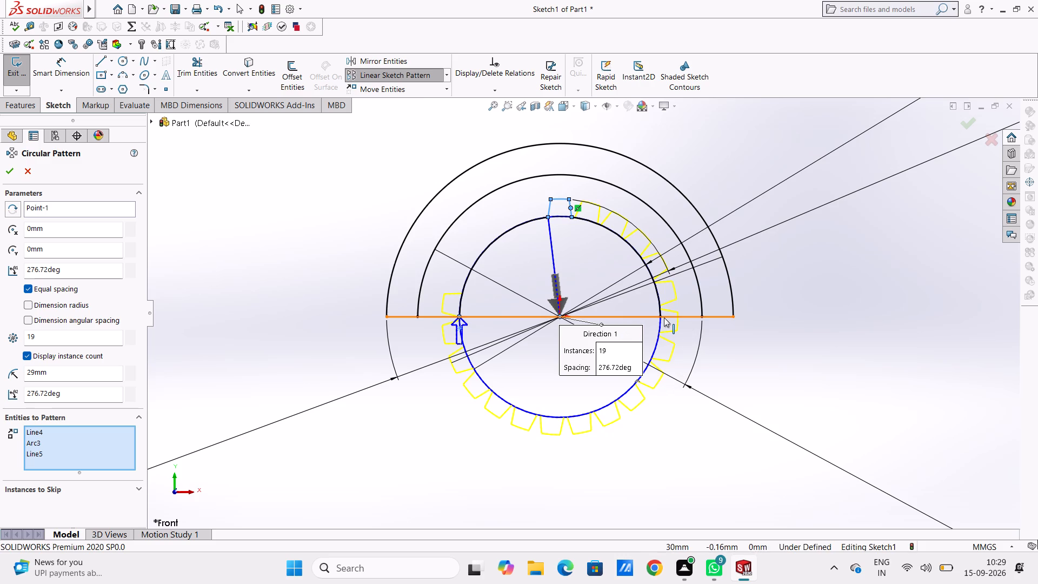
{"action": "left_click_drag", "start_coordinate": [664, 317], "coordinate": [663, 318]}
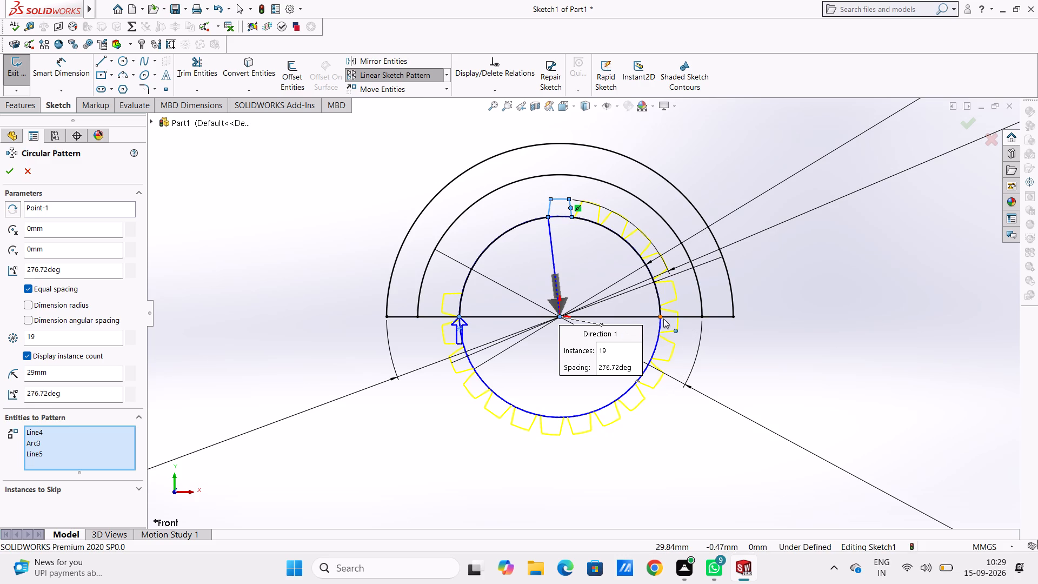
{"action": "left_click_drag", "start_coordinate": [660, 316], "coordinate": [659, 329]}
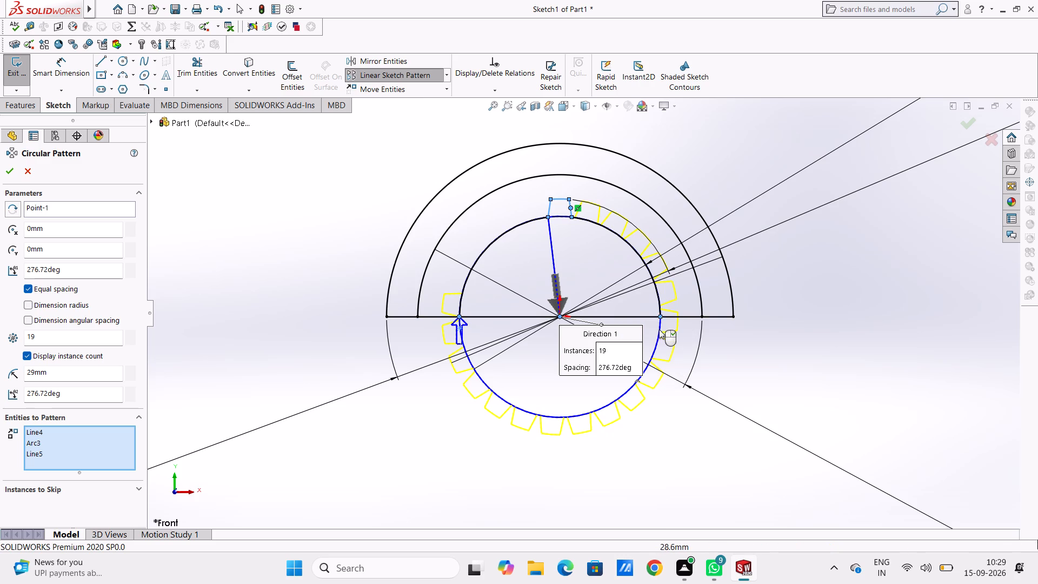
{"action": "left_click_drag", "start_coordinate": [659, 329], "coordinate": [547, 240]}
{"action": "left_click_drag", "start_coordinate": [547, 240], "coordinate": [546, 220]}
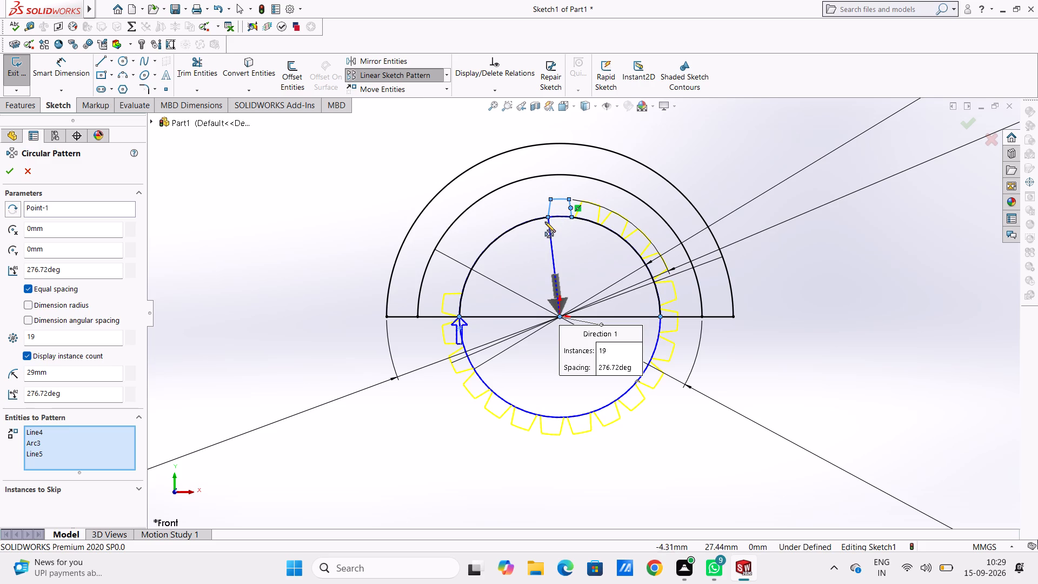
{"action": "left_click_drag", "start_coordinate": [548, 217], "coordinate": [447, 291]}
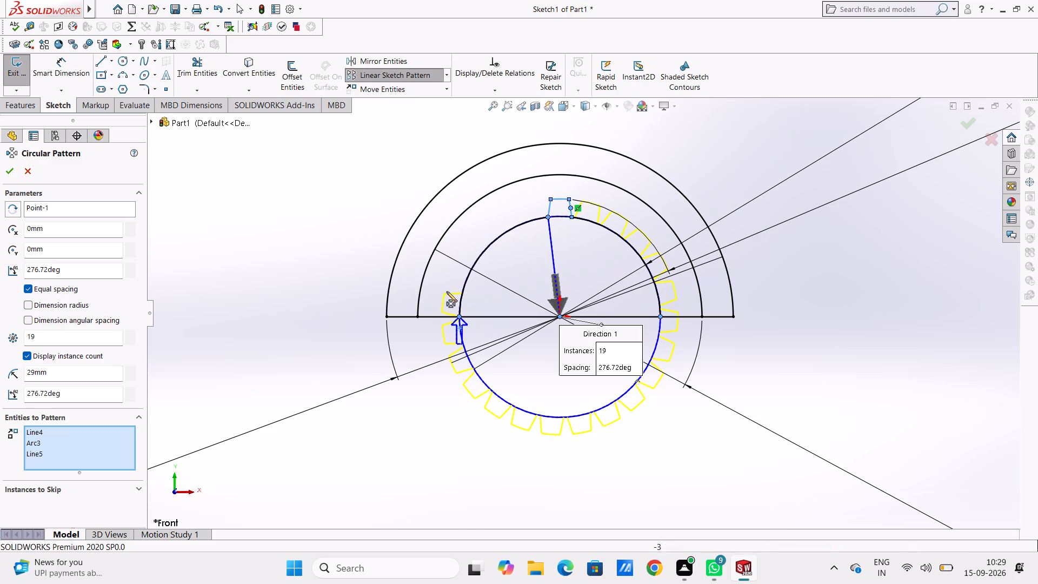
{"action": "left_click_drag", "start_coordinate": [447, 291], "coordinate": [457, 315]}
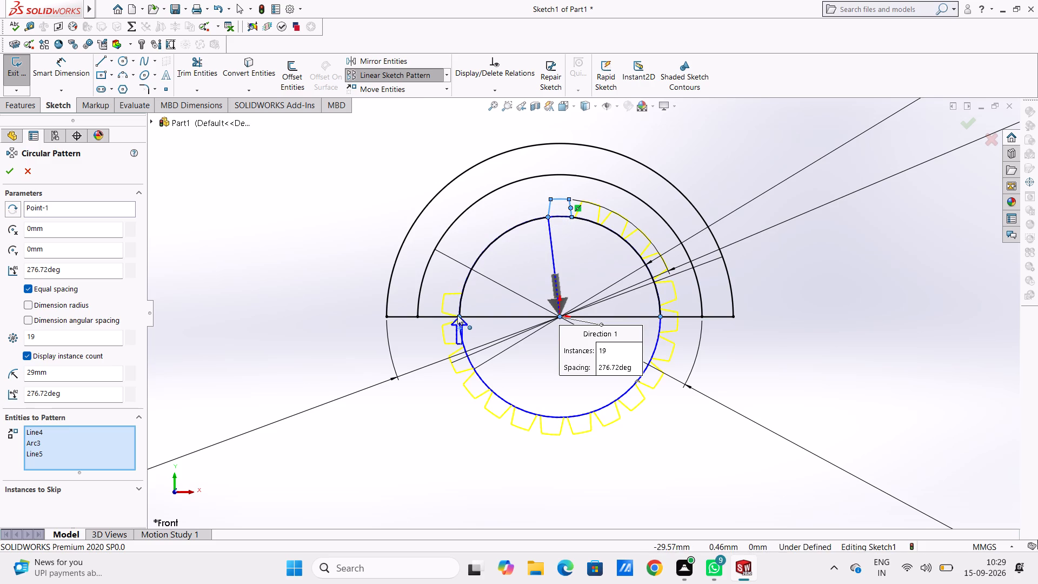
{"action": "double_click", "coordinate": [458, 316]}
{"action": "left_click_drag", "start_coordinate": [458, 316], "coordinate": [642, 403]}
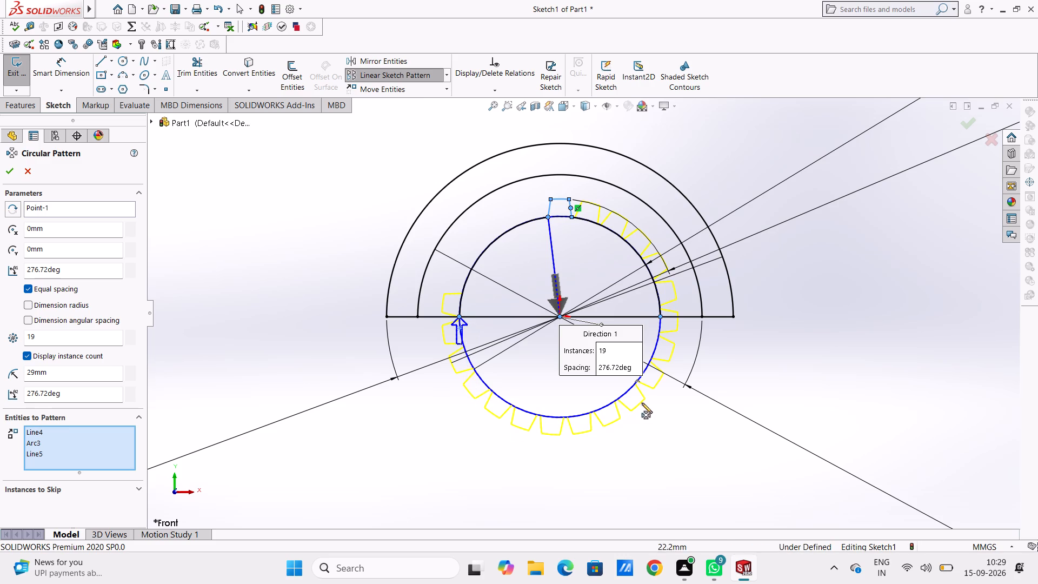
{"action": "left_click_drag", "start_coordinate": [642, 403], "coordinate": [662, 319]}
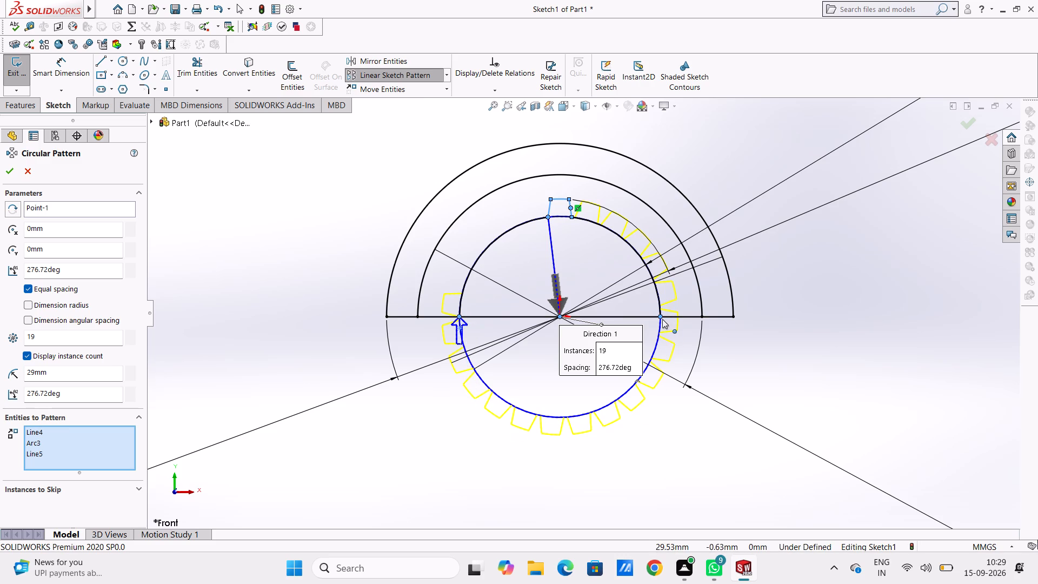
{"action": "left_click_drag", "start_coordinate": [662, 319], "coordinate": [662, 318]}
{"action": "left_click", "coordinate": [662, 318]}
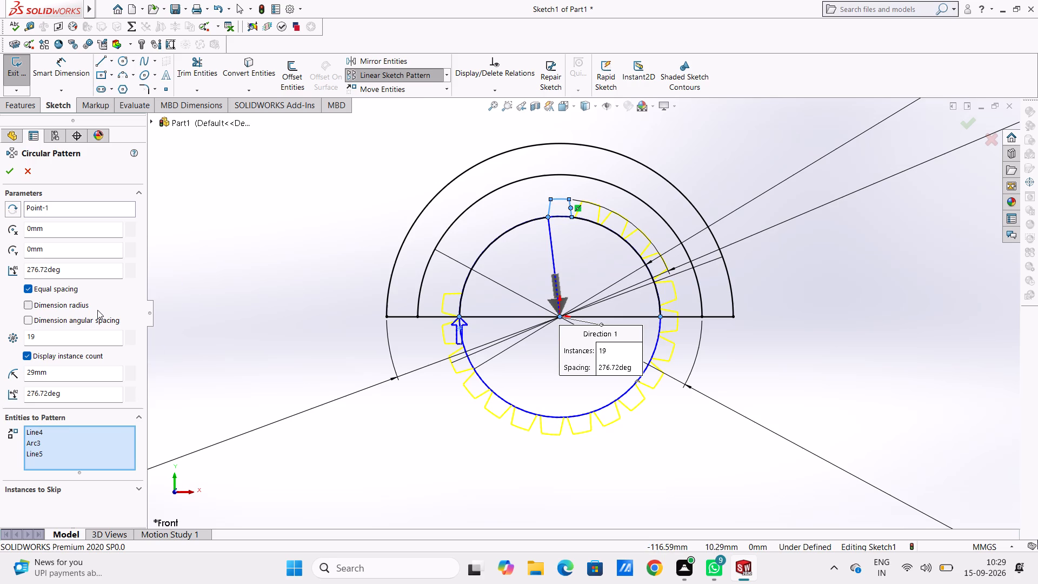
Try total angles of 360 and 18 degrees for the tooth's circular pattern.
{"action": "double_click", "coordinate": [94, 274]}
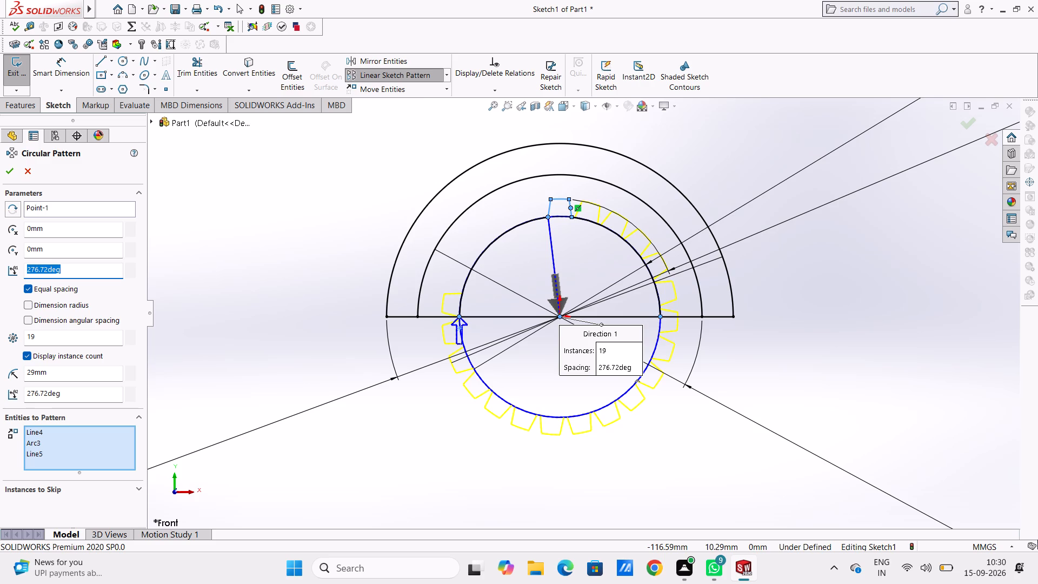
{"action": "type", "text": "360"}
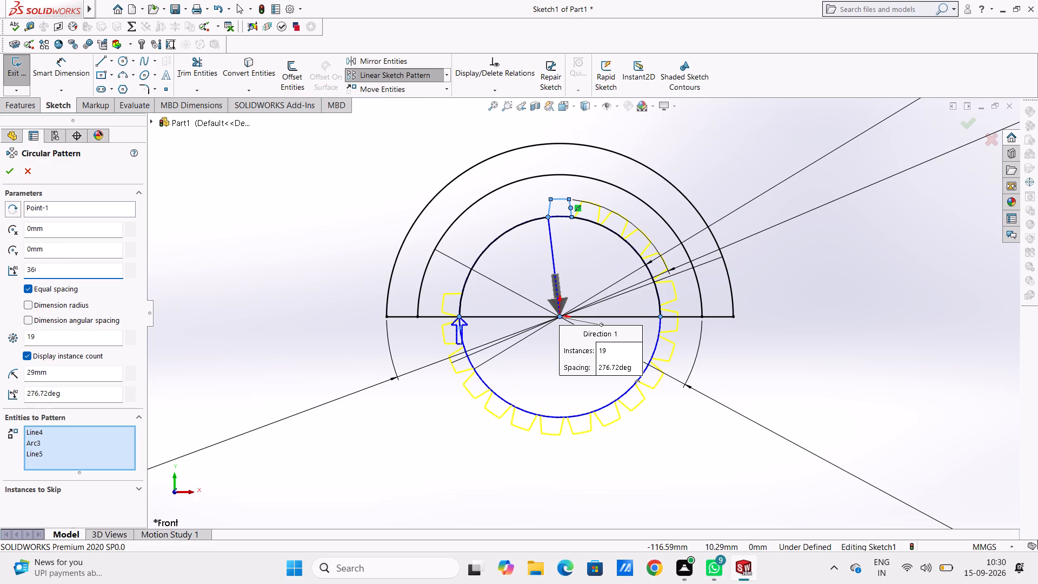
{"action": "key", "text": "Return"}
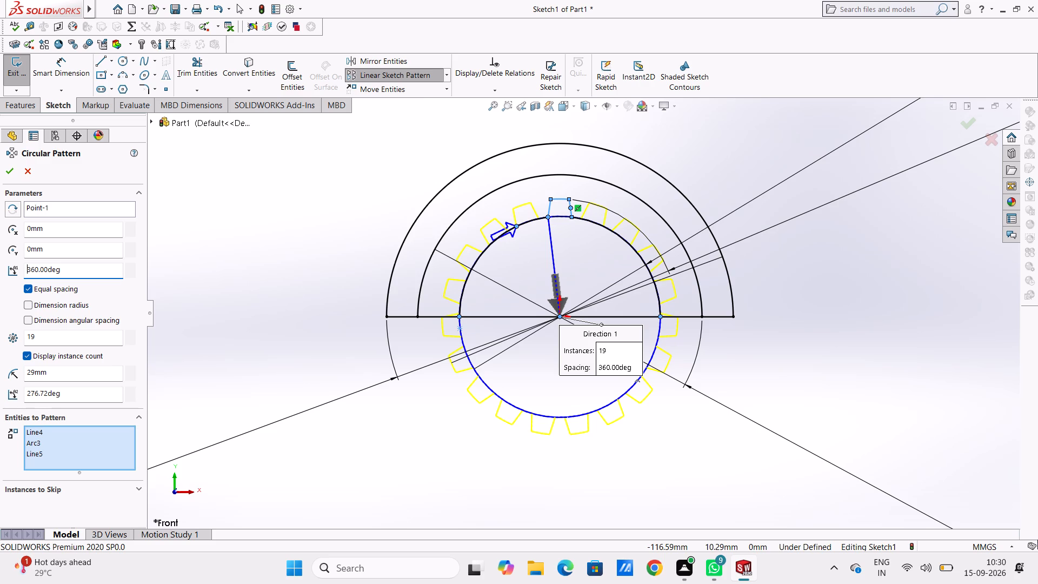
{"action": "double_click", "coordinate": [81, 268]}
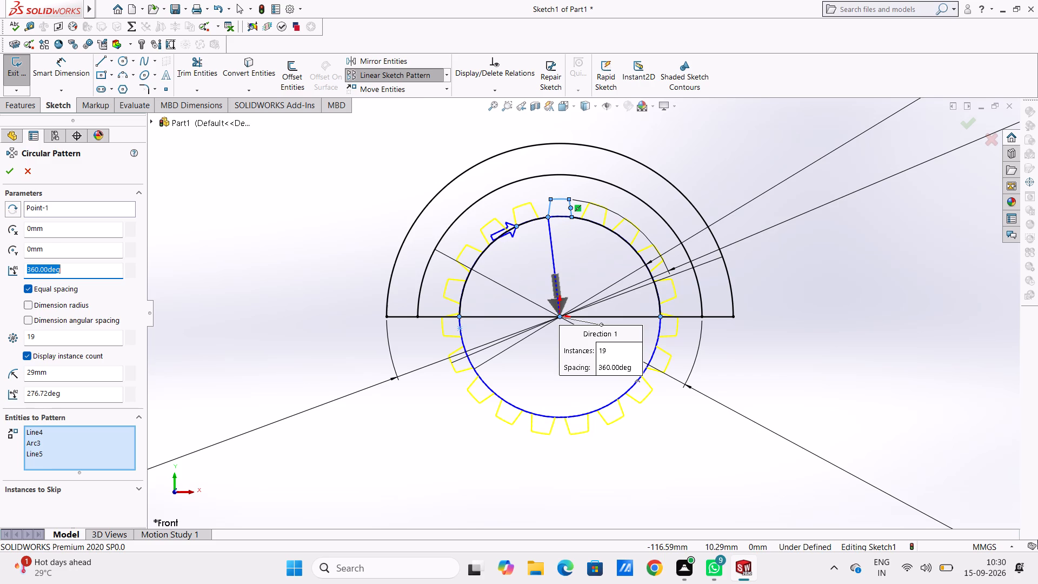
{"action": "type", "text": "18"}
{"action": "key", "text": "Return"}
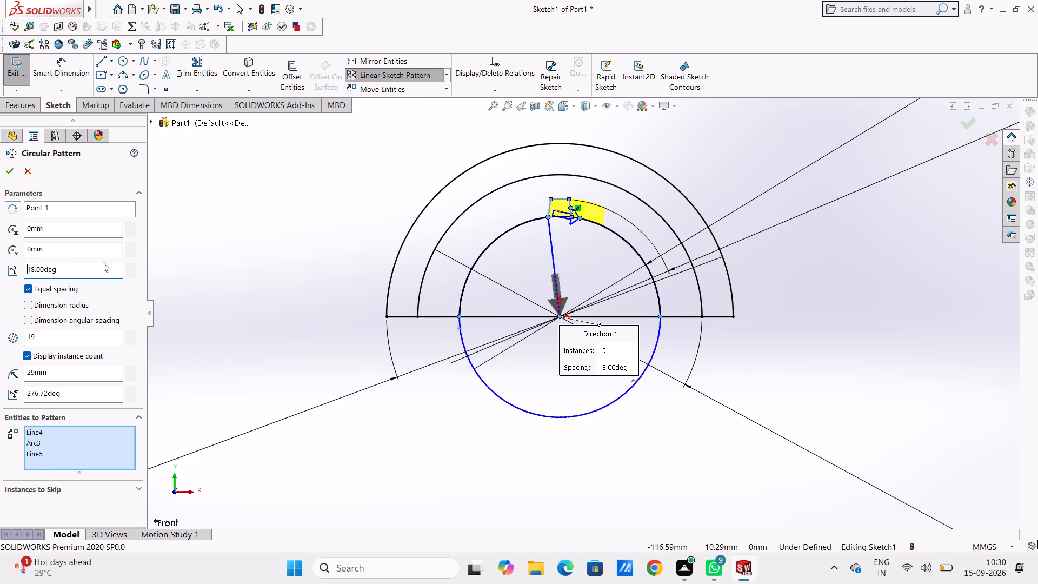
Set the circular pattern's total angle to 360 degrees.
{"action": "double_click", "coordinate": [86, 269]}
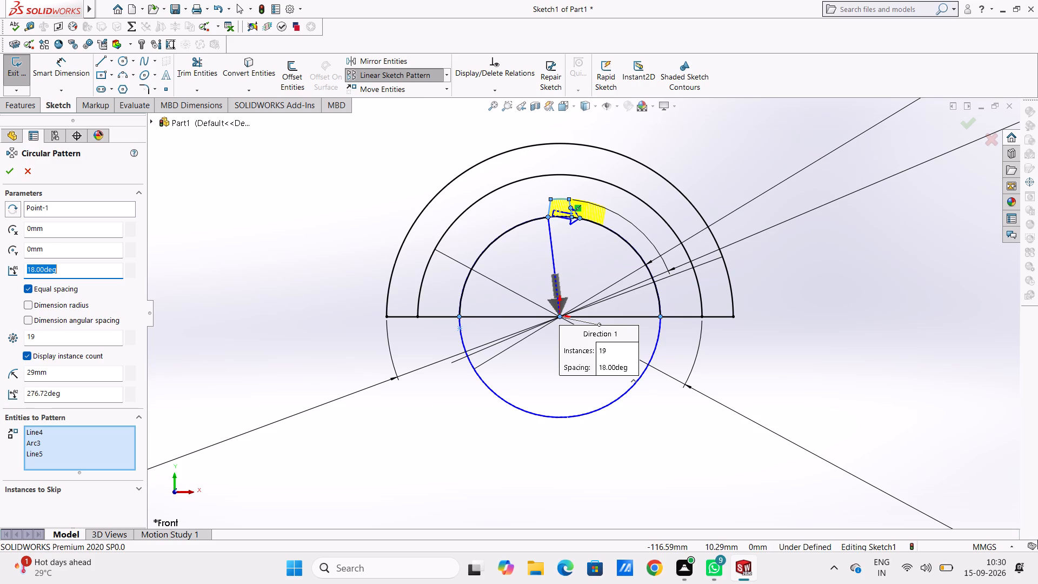
{"action": "type", "text": "360"}
{"action": "key", "text": "Return"}
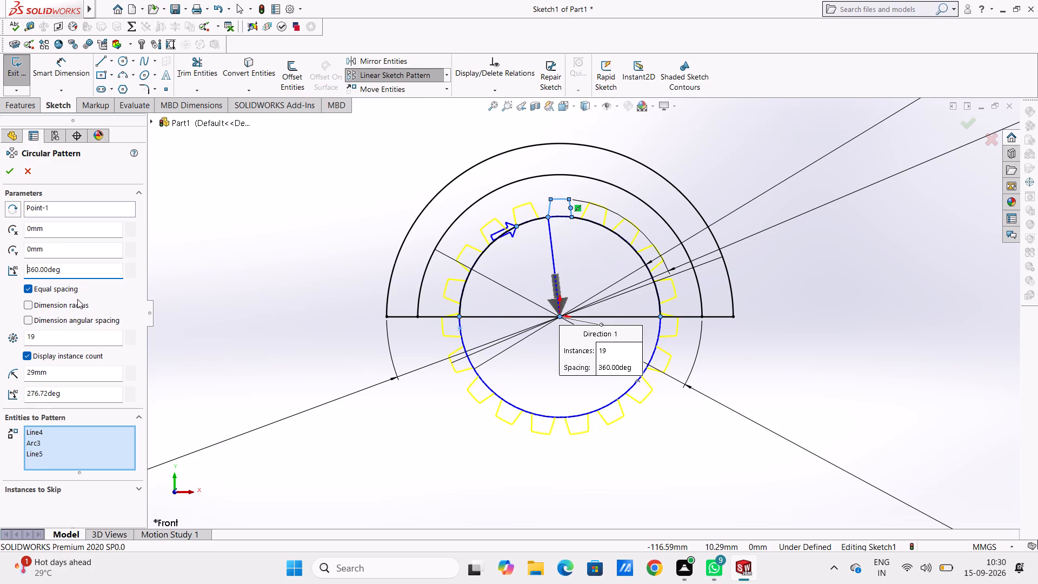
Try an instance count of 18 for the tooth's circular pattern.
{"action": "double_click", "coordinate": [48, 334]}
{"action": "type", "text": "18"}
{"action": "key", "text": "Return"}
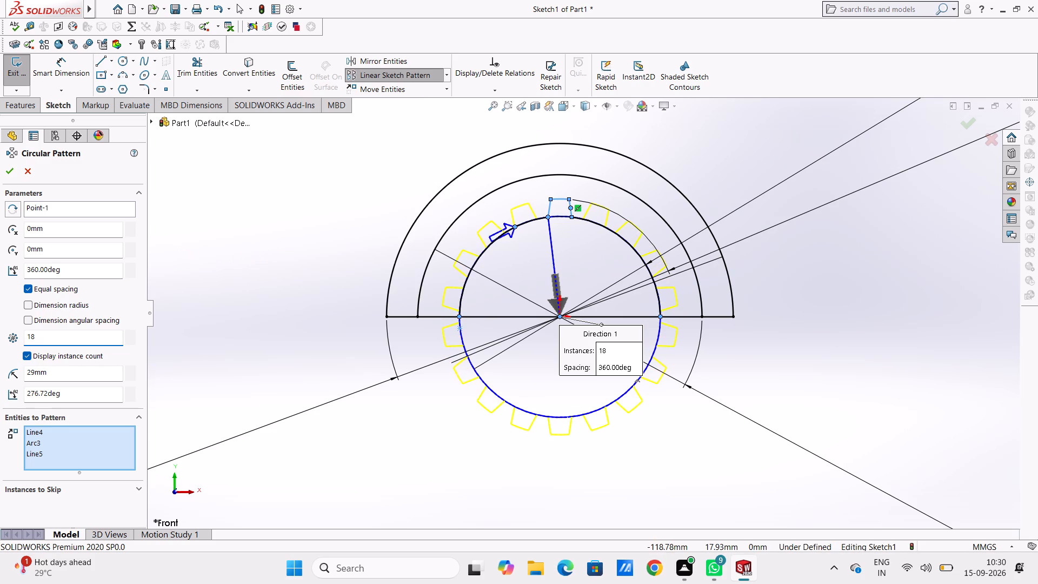
Set the circular pattern's instance count to 16 and apply the pattern.
{"action": "double_click", "coordinate": [44, 331]}
{"action": "type", "text": "16"}
{"action": "key", "text": "Return"}
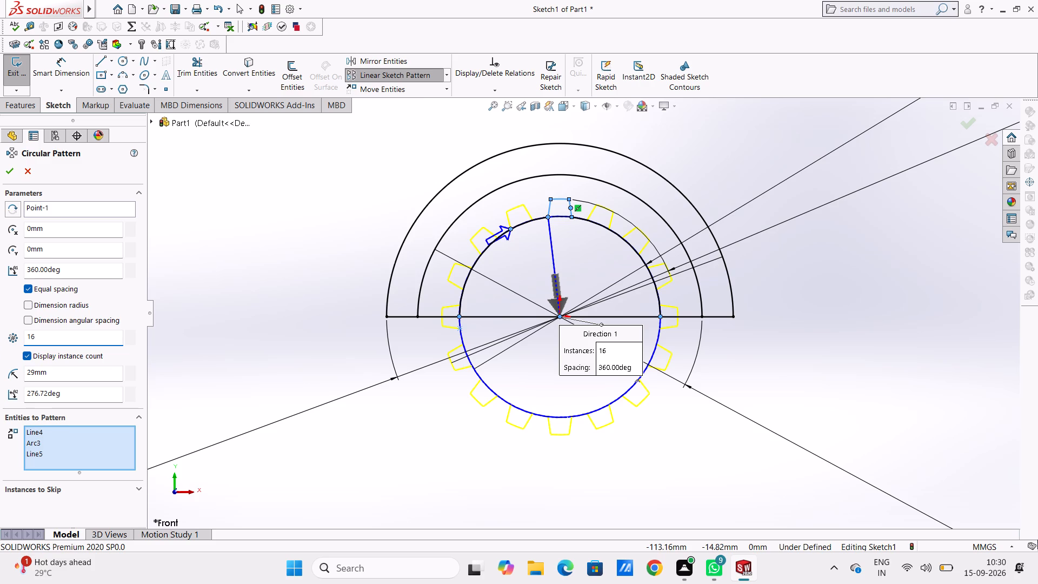
{"action": "left_click", "coordinate": [9, 176]}
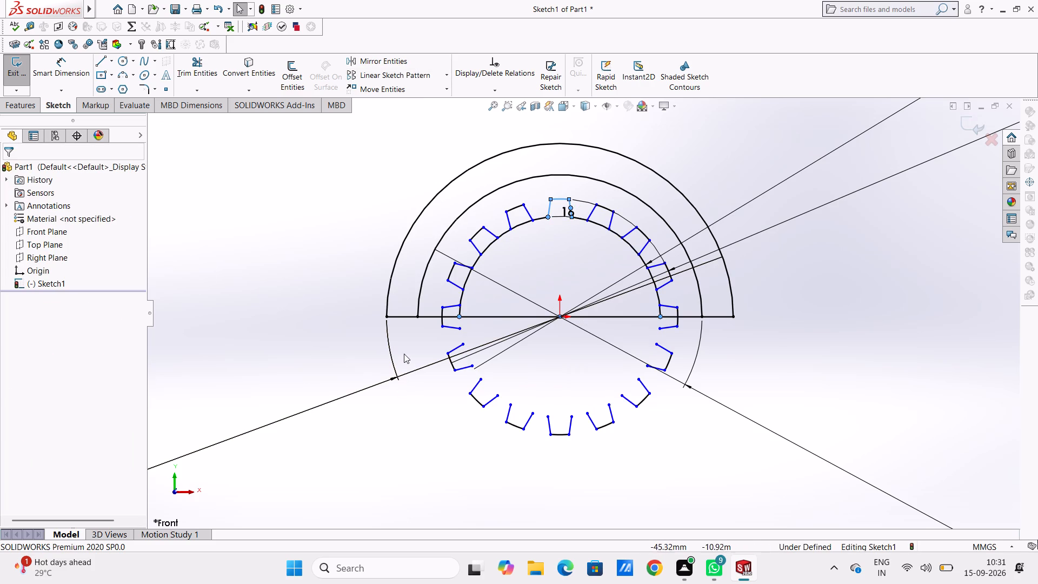
Delete the seven patterned teeth lying entirely below the semicircles' baseline.
{"action": "left_click_drag", "start_coordinate": [423, 341], "coordinate": [424, 341]}
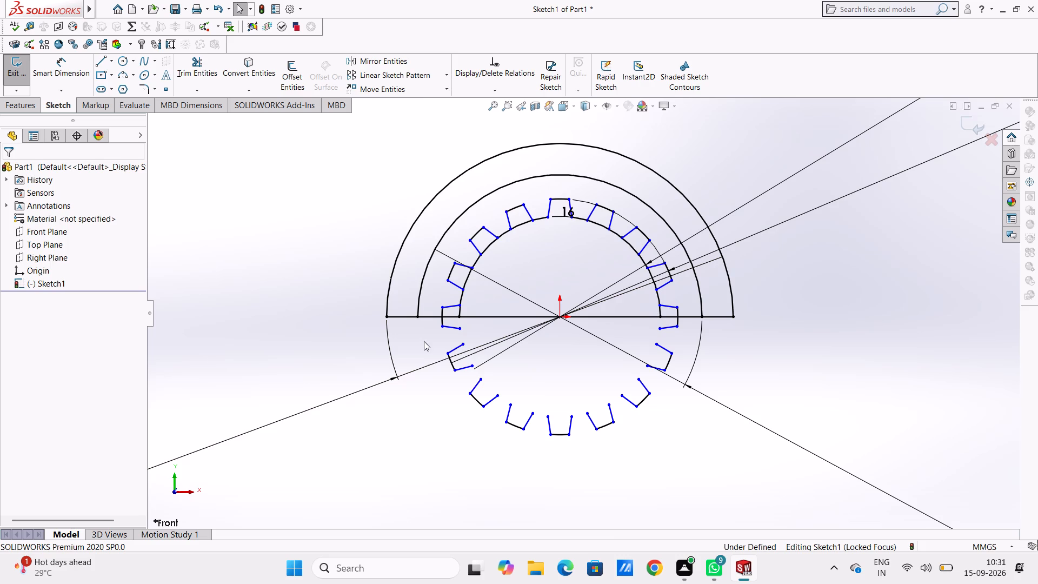
{"action": "left_click_drag", "start_coordinate": [424, 341], "coordinate": [693, 448]}
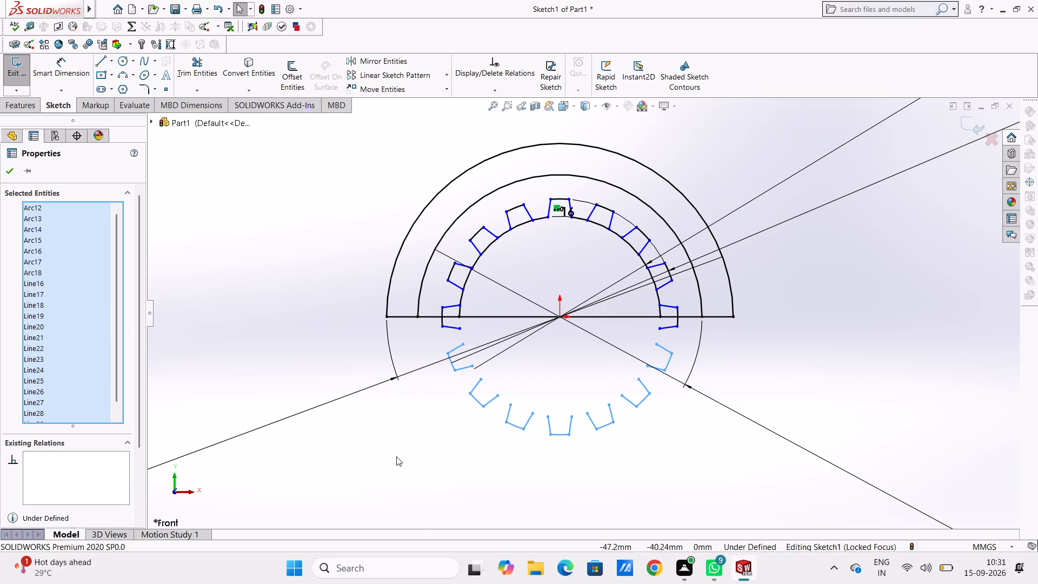
{"action": "key", "text": "Delete"}
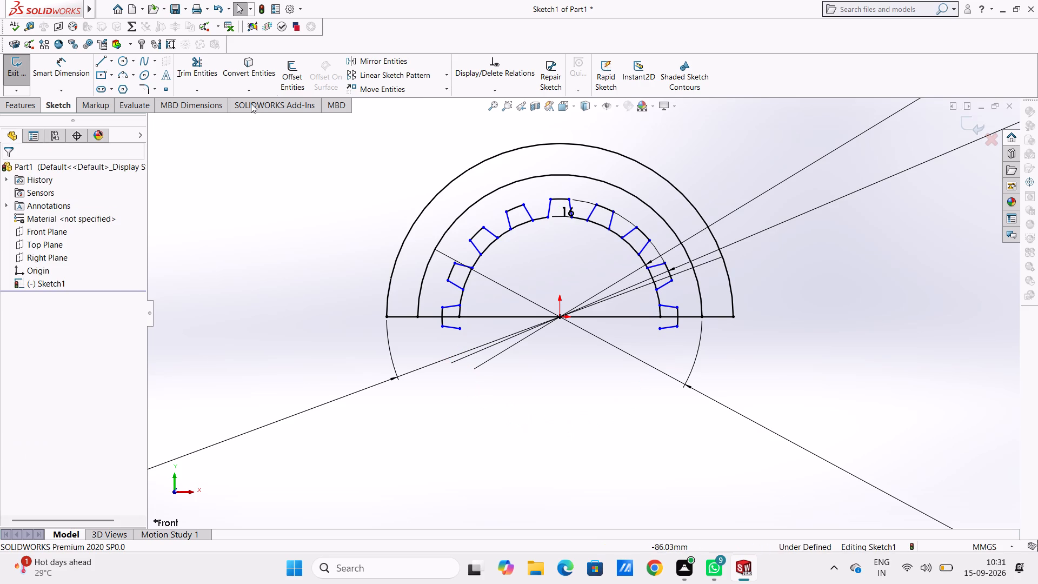
Trim away the parts of the two end teeth that extend below the baseline.
{"action": "left_click", "coordinate": [207, 72]}
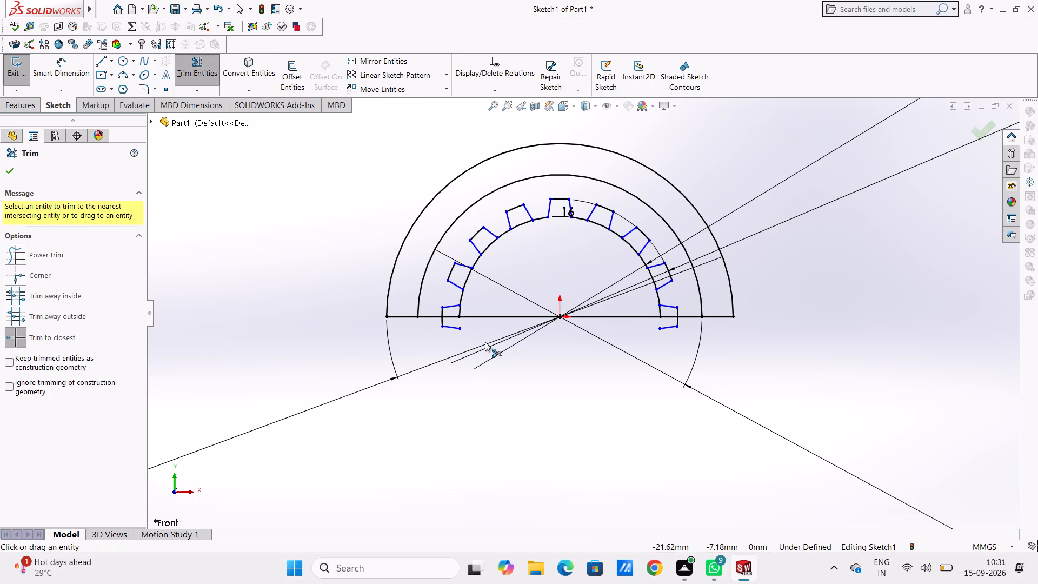
{"action": "scroll", "coordinate": [487, 341], "scroll_direction": "down", "scroll_amount": 4}
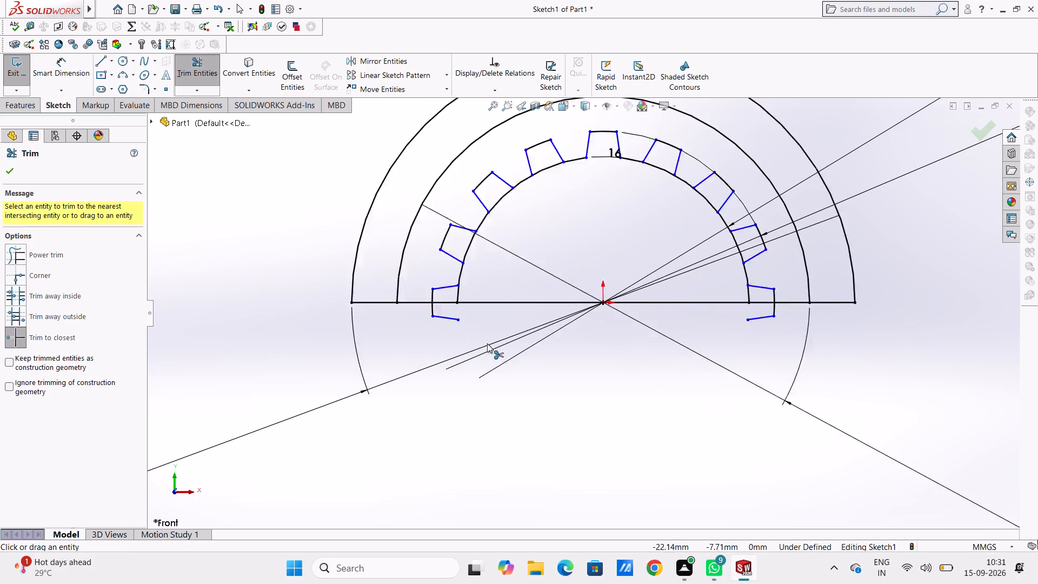
{"action": "left_click", "coordinate": [417, 293]}
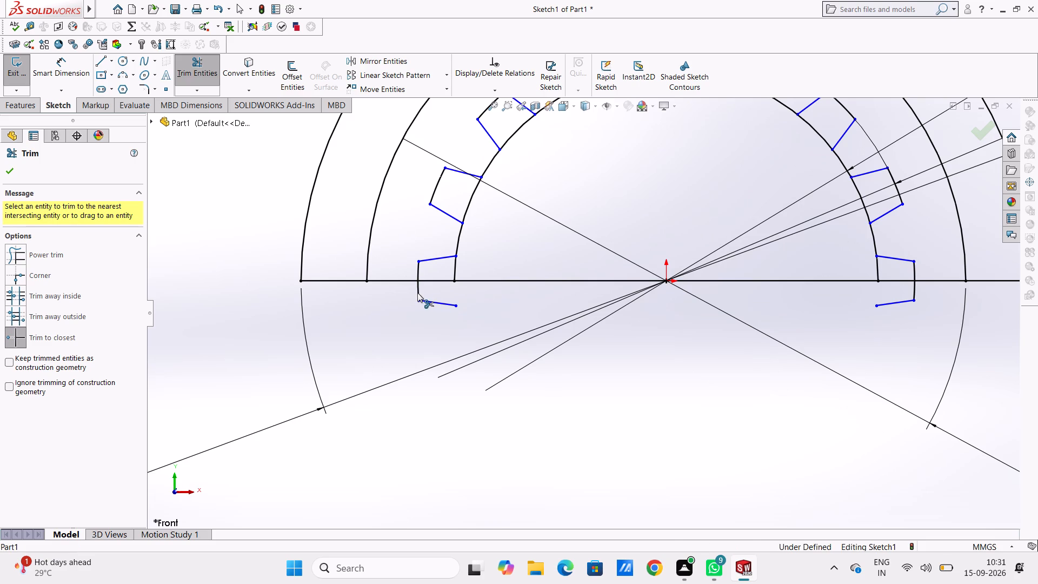
{"action": "left_click", "coordinate": [438, 303]}
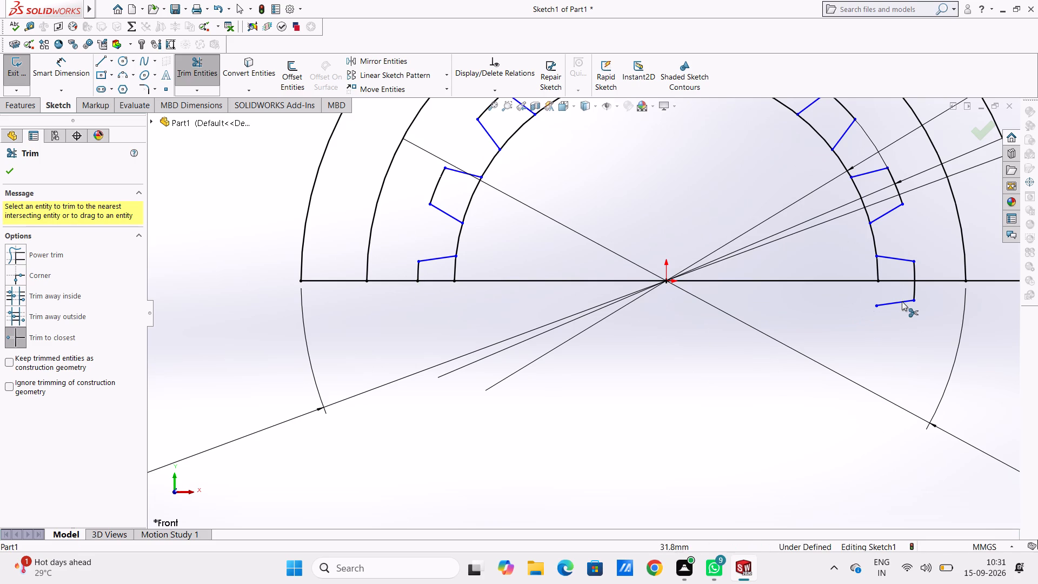
{"action": "left_click", "coordinate": [905, 300]}
{"action": "left_click", "coordinate": [913, 291]}
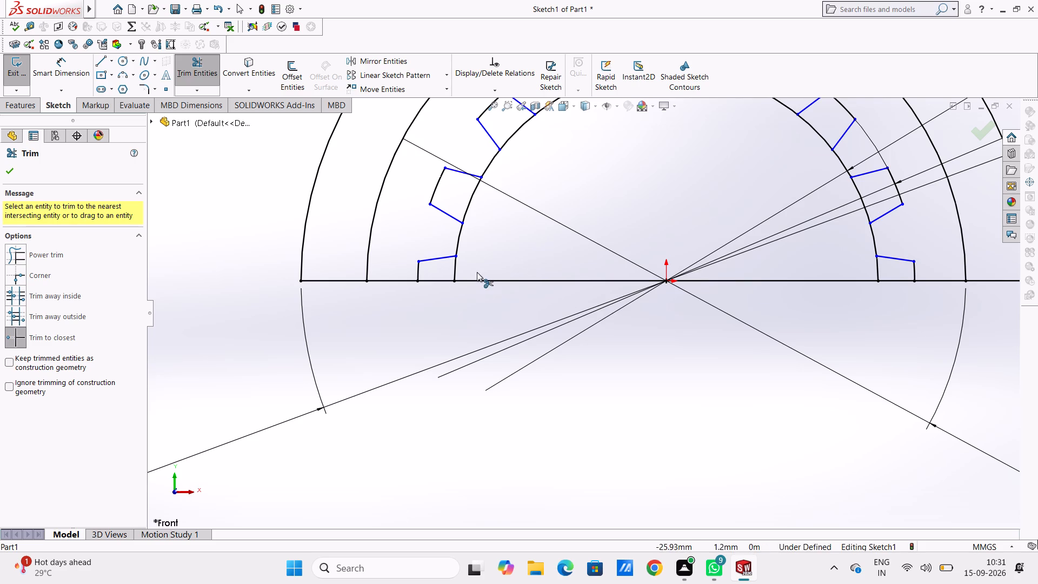
Trim away the innermost semicircle's arc segments spanning the patterned teeth, including the two half teeth at the baseline.
{"action": "left_click", "coordinate": [455, 268]}
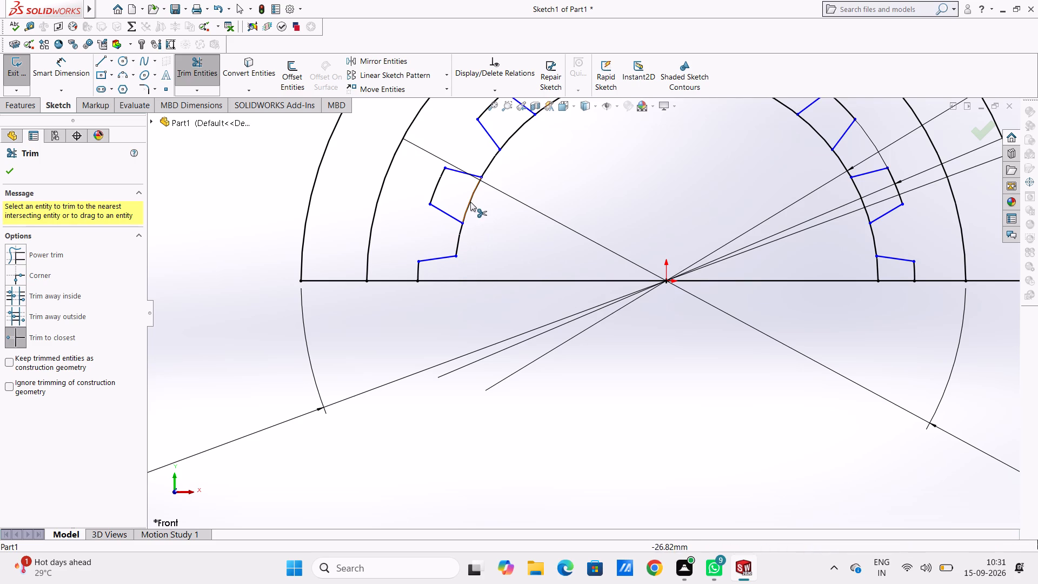
{"action": "left_click", "coordinate": [470, 202]}
{"action": "left_click", "coordinate": [514, 135]}
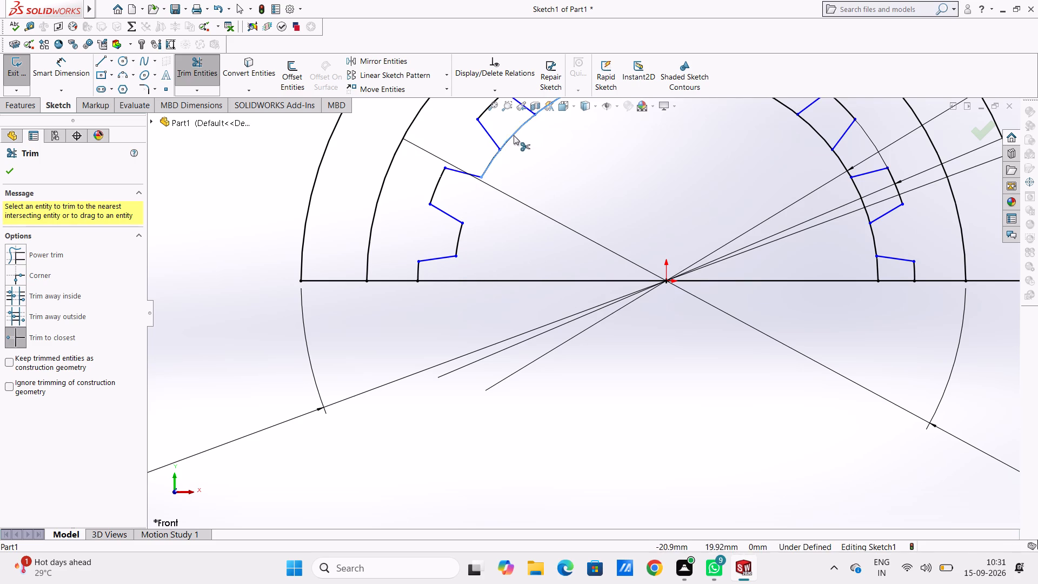
{"action": "left_click", "coordinate": [859, 193]}
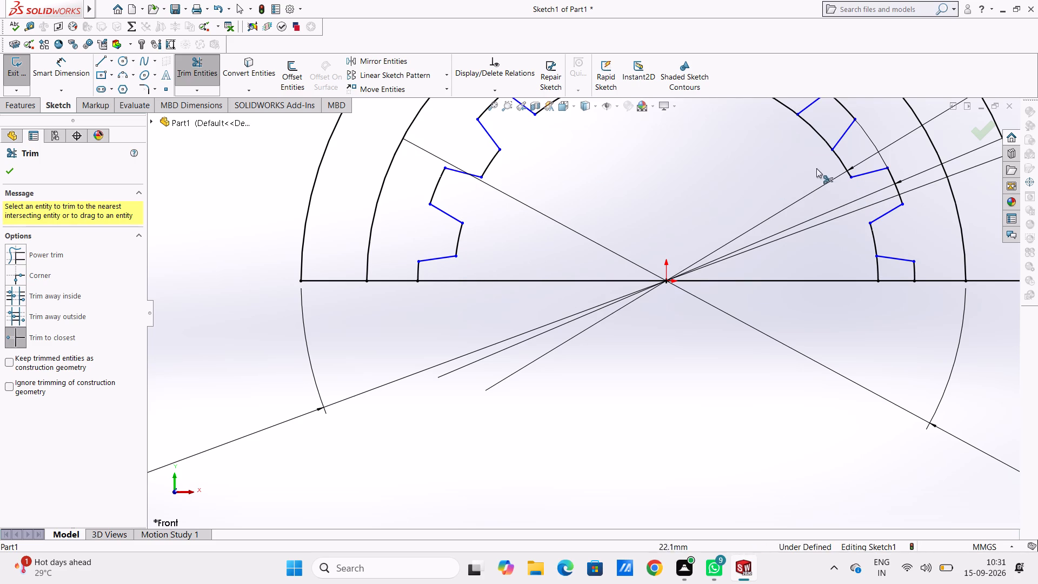
{"action": "left_click", "coordinate": [820, 134]}
{"action": "left_click", "coordinate": [880, 270]}
{"action": "scroll", "coordinate": [880, 270], "scroll_direction": "up", "scroll_amount": 3}
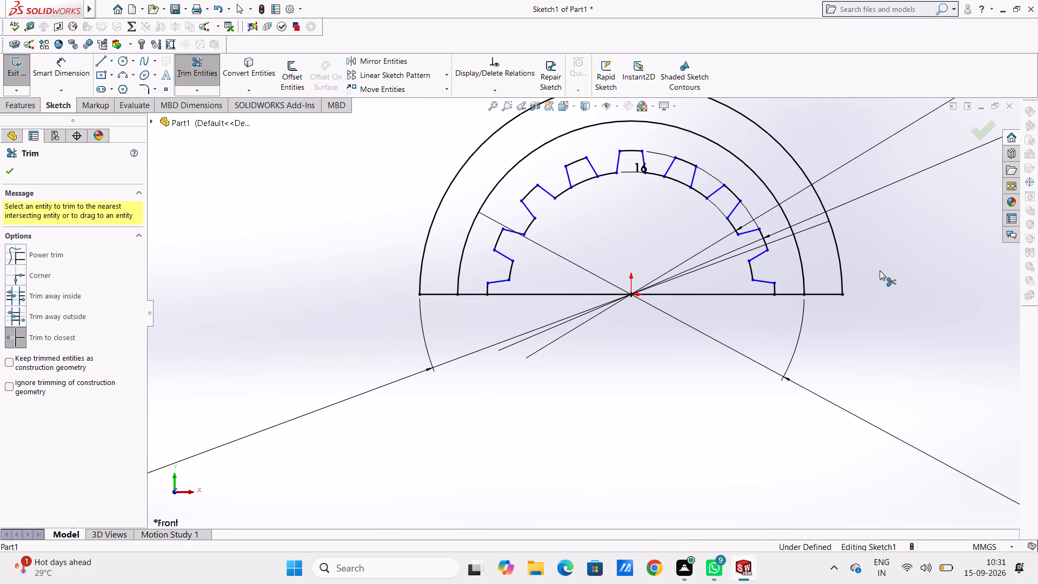
{"action": "left_click", "coordinate": [580, 181]}
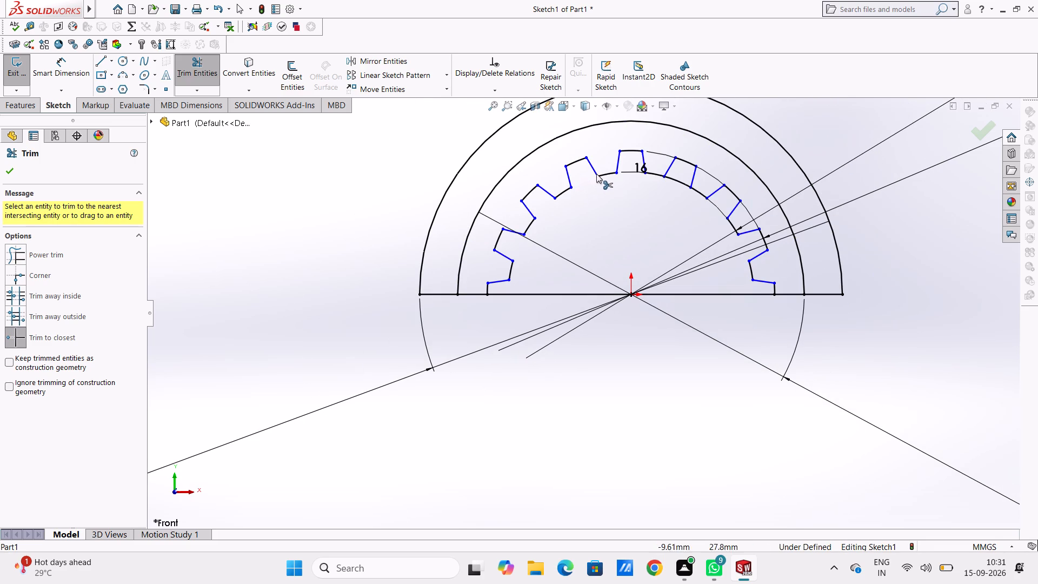
{"action": "left_click", "coordinate": [682, 184]}
{"action": "left_click", "coordinate": [720, 211]}
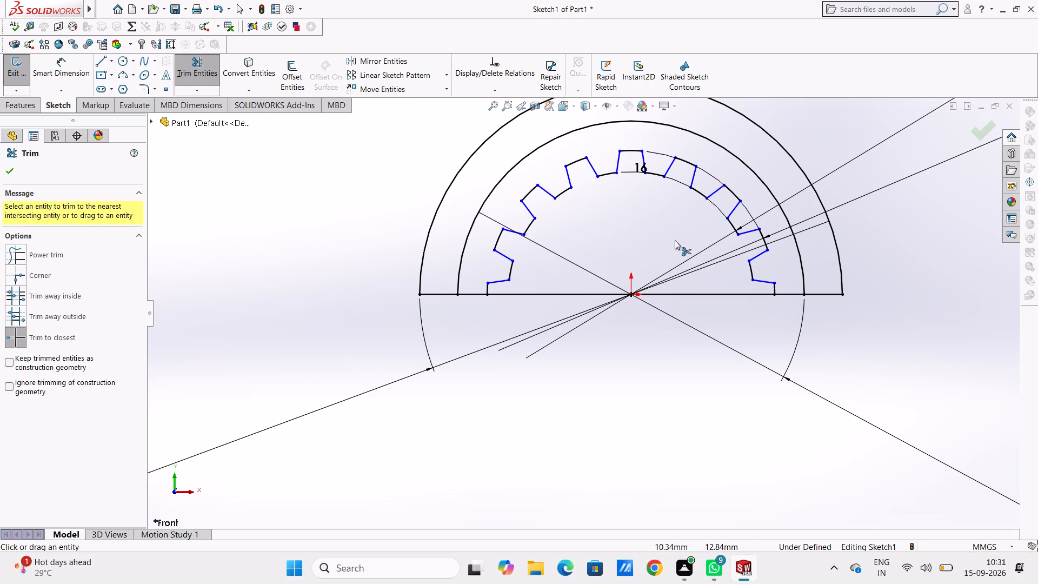
Trim away the outermost semicircle and the baseline portions outside and inside the toothed ring, leaving one closed profile.
{"action": "scroll", "coordinate": [687, 267], "scroll_direction": "up", "scroll_amount": 1}
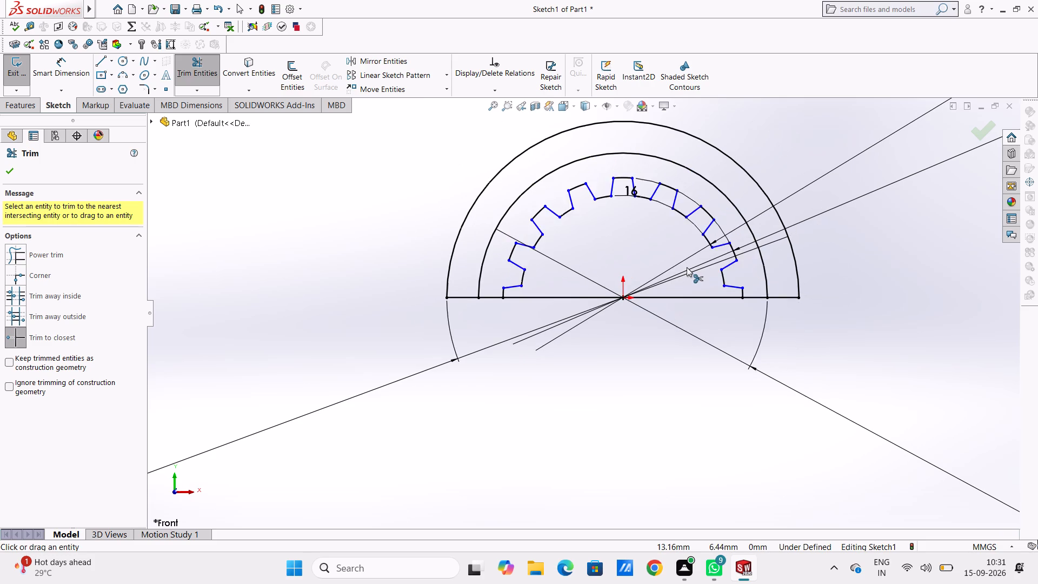
{"action": "scroll", "coordinate": [687, 267], "scroll_direction": "up", "scroll_amount": 1}
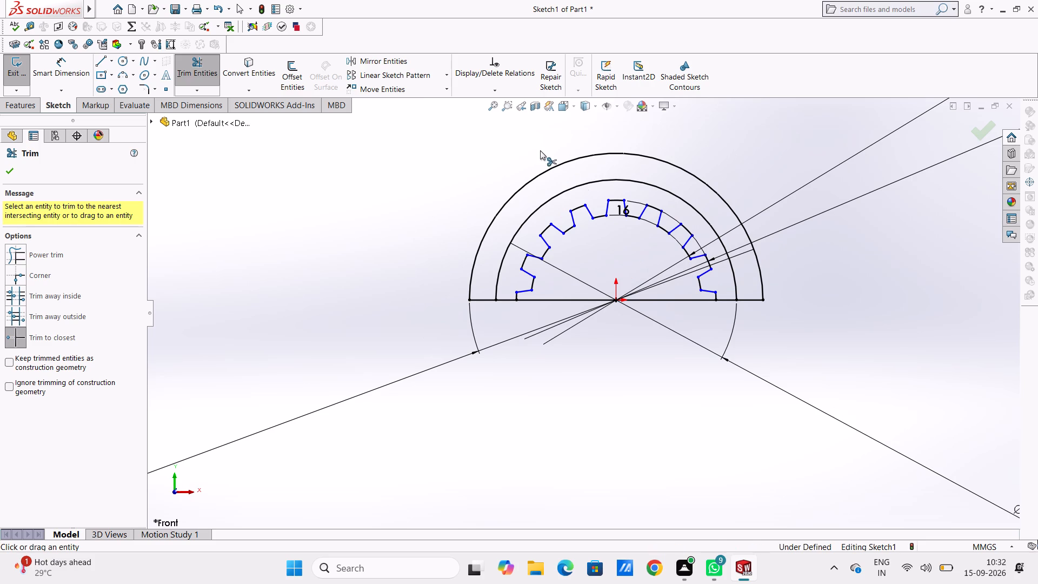
{"action": "left_click", "coordinate": [549, 170]}
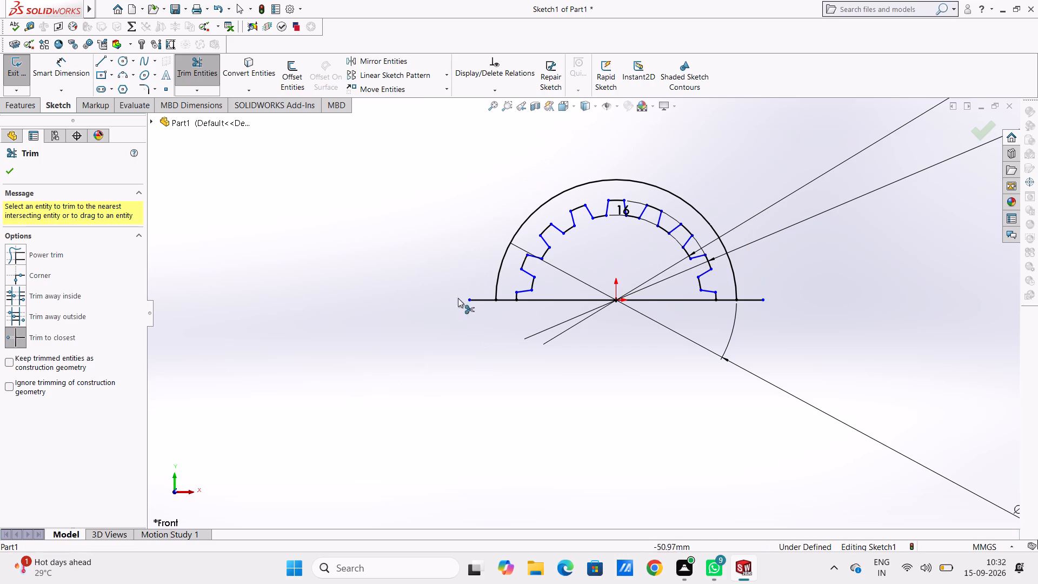
{"action": "left_click", "coordinate": [477, 298]}
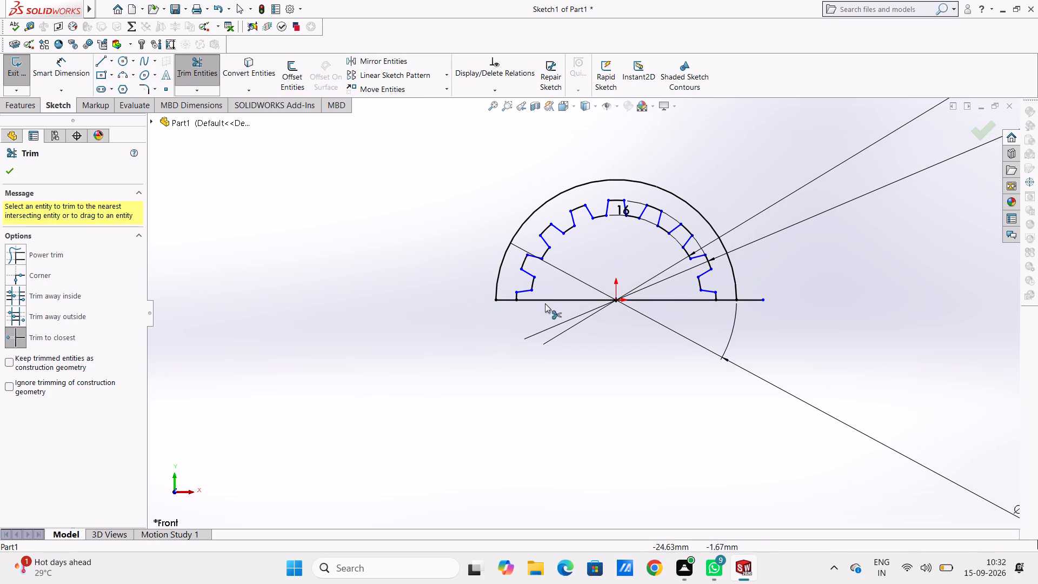
{"action": "left_click", "coordinate": [546, 301]}
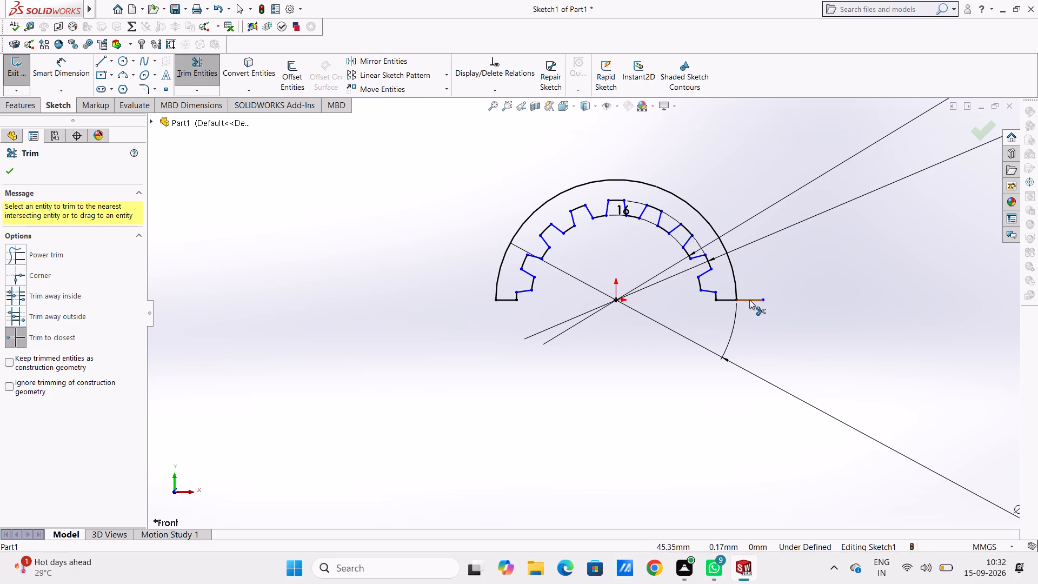
{"action": "left_click", "coordinate": [749, 300]}
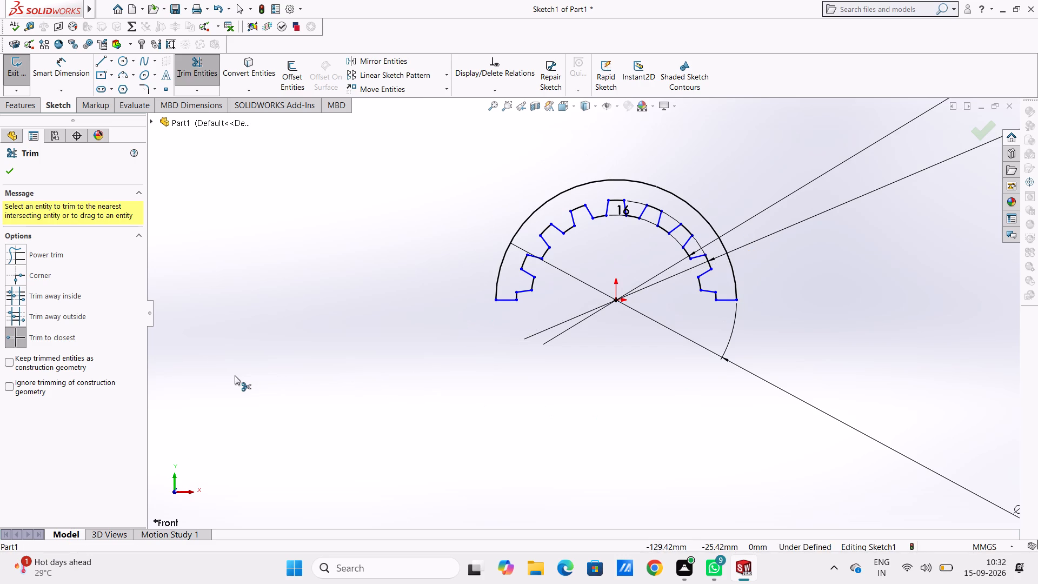
{"action": "key", "text": "Escape"}
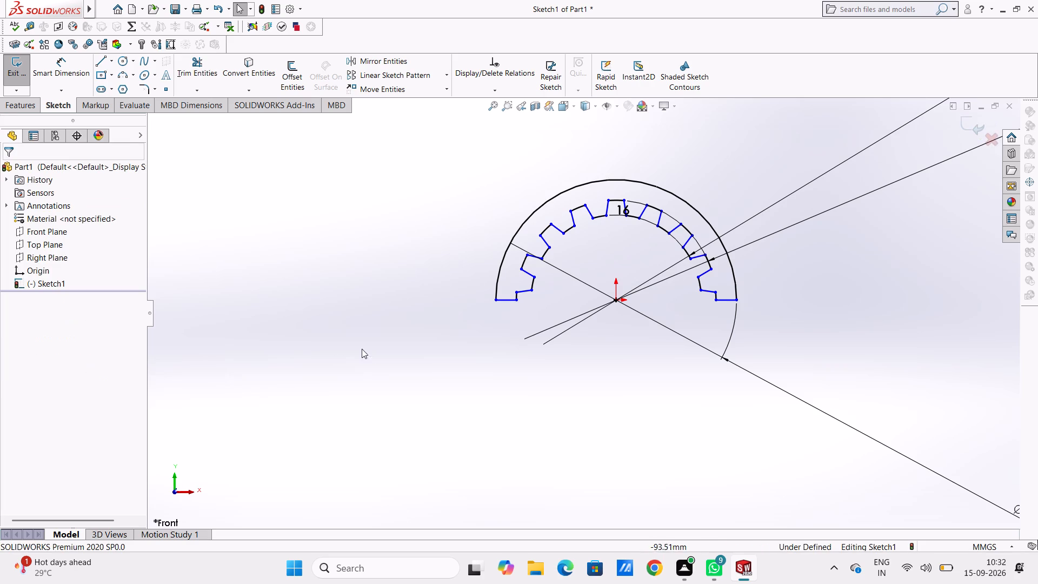
Extrude the toothed half-ring profile as a blind boss 40 mm deep from the sketch plane.
{"action": "left_click", "coordinate": [20, 105]}
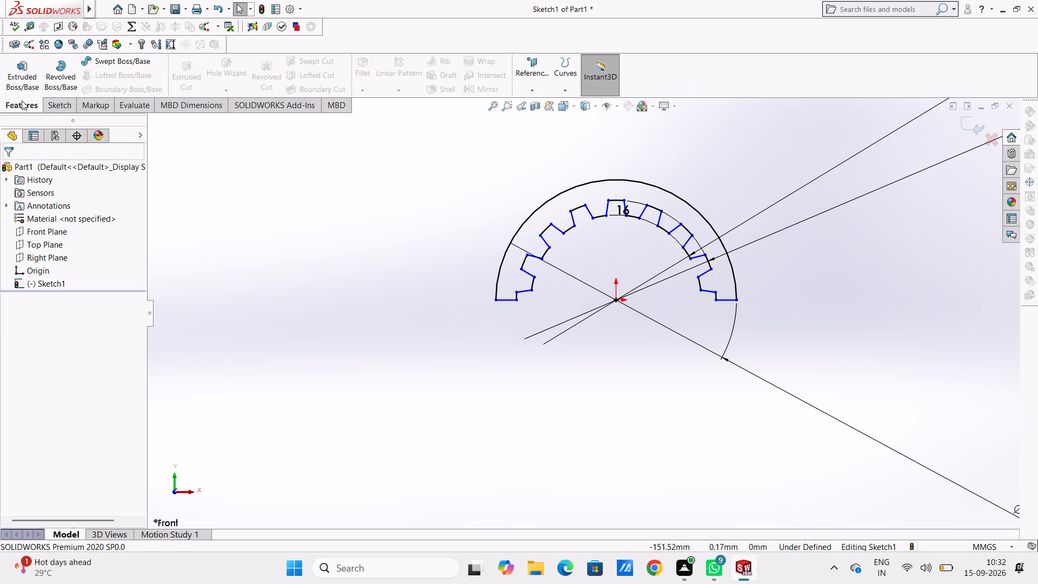
{"action": "left_click", "coordinate": [26, 82]}
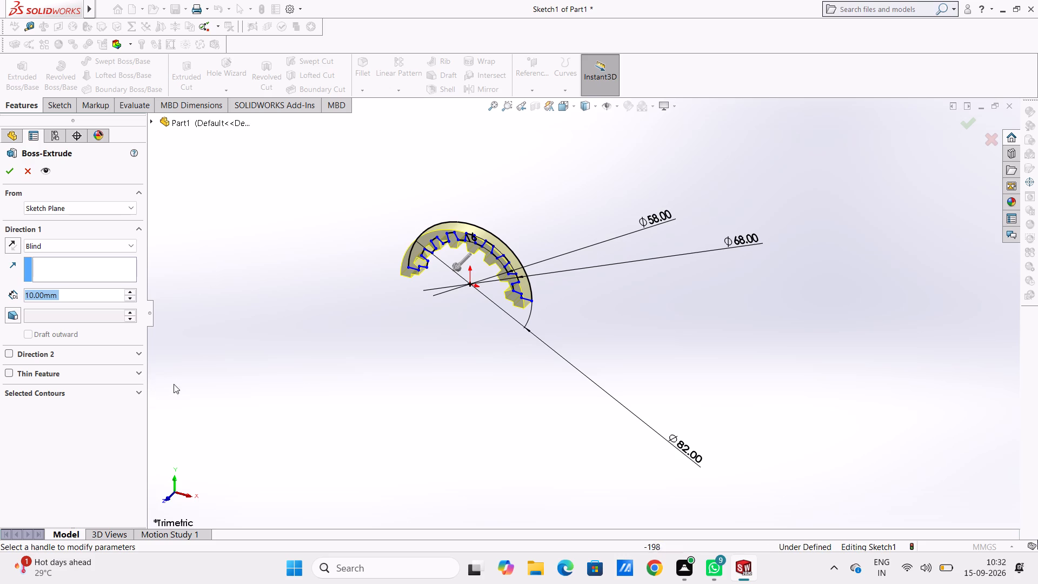
{"action": "type", "text": "40"}
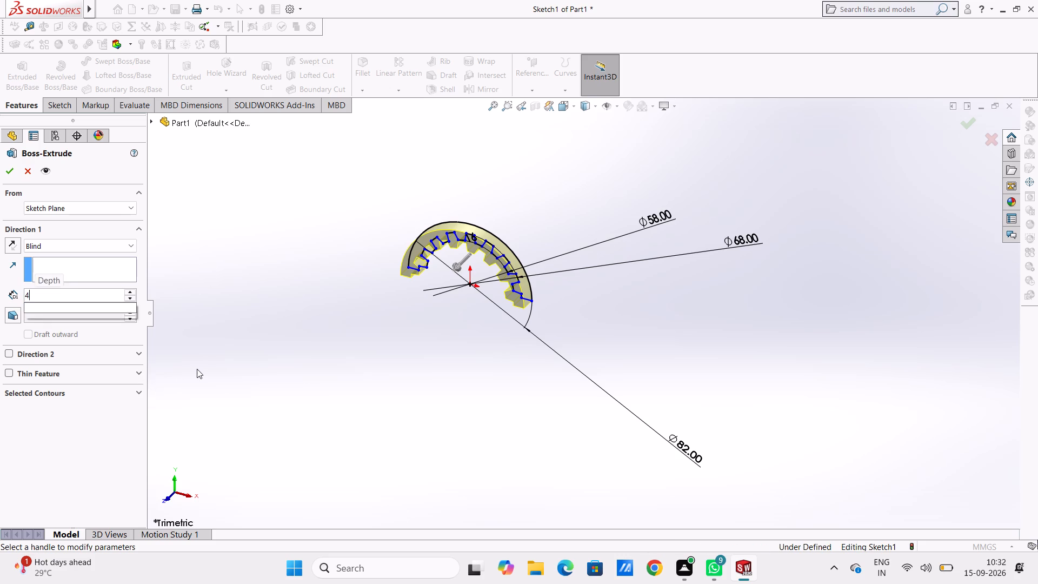
{"action": "key", "text": "Return"}
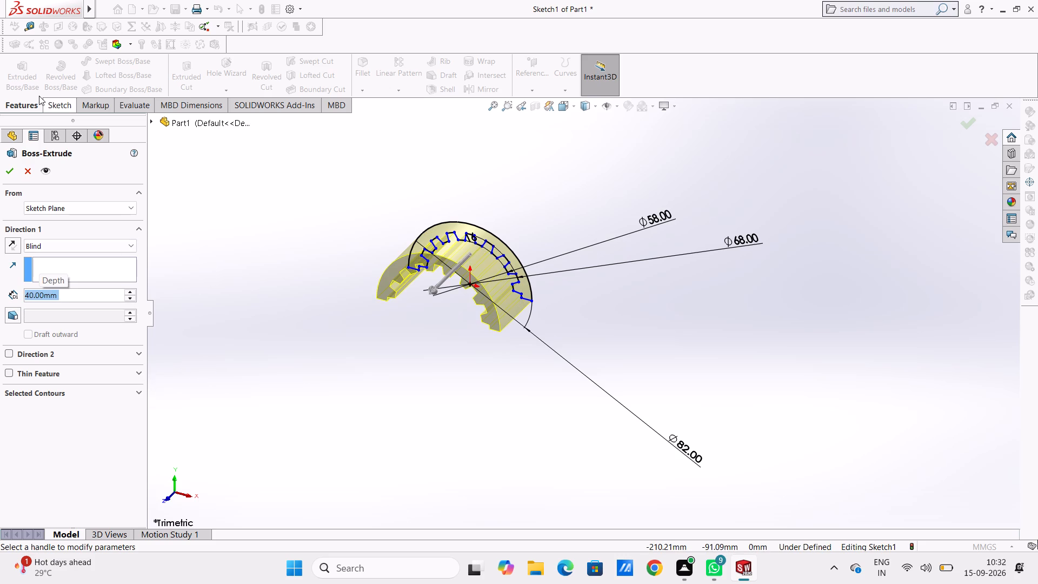
{"action": "left_click", "coordinate": [9, 168]}
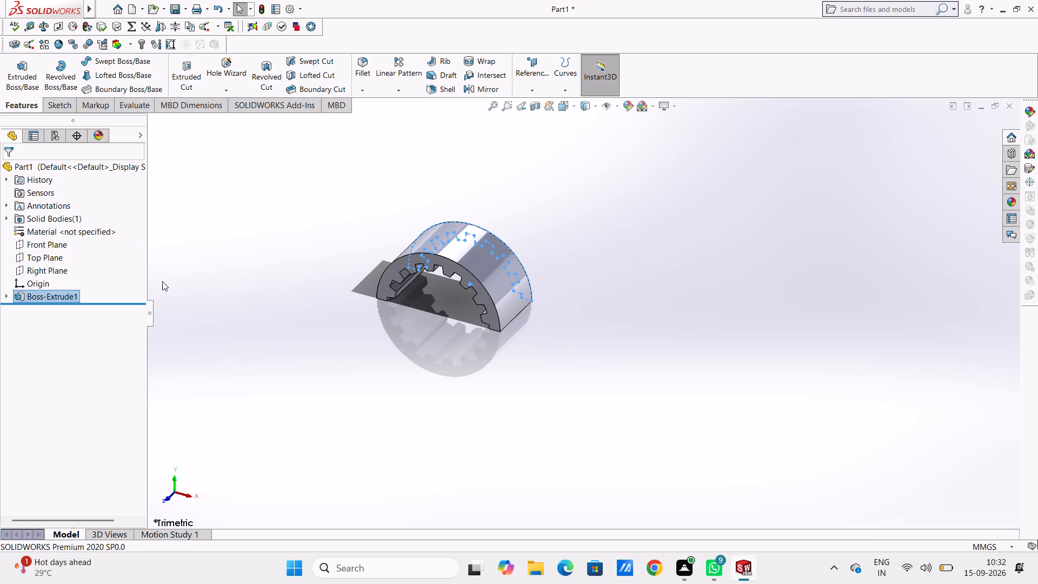
{"action": "left_click", "coordinate": [178, 258]}
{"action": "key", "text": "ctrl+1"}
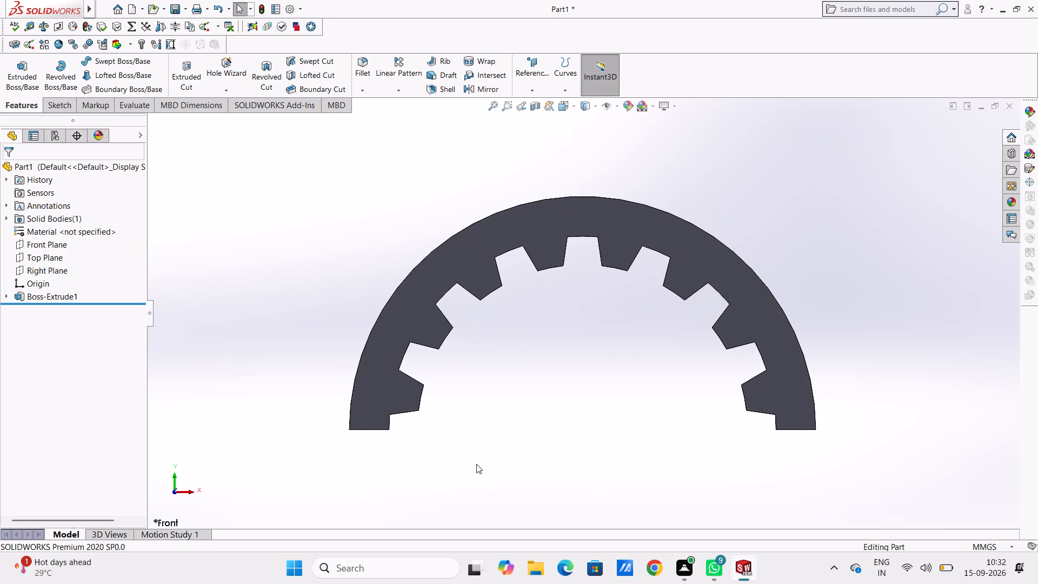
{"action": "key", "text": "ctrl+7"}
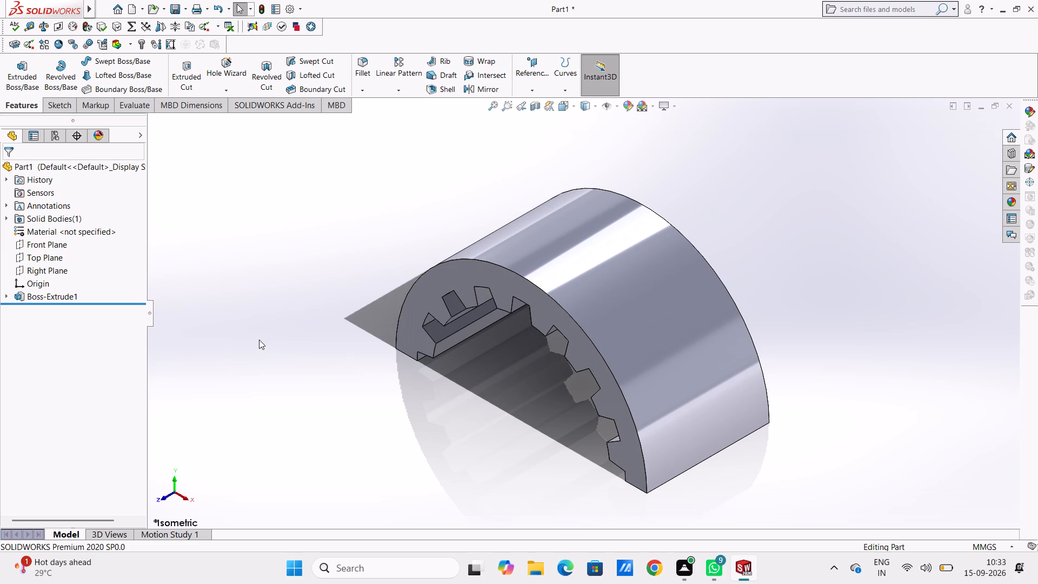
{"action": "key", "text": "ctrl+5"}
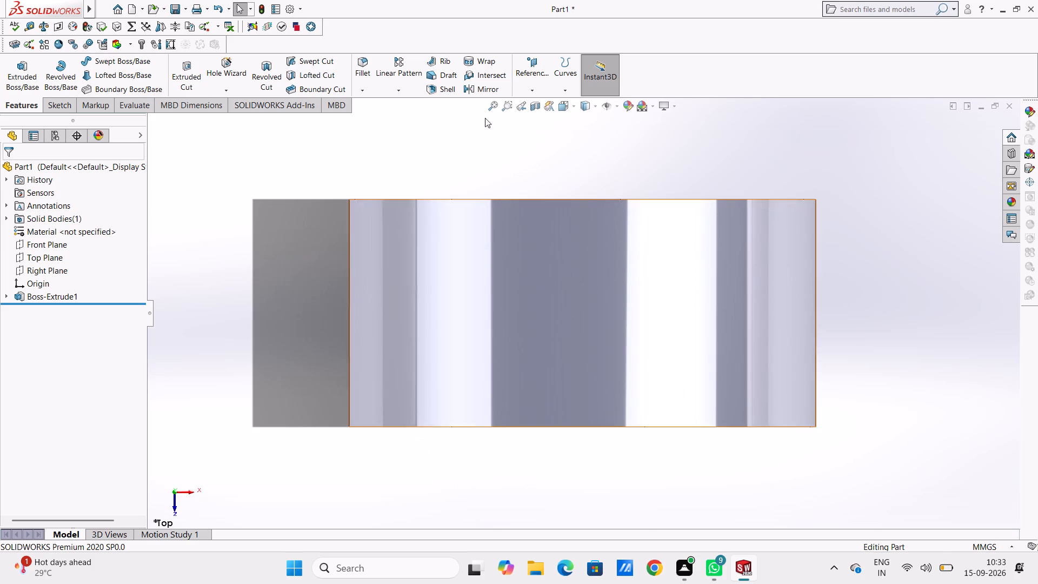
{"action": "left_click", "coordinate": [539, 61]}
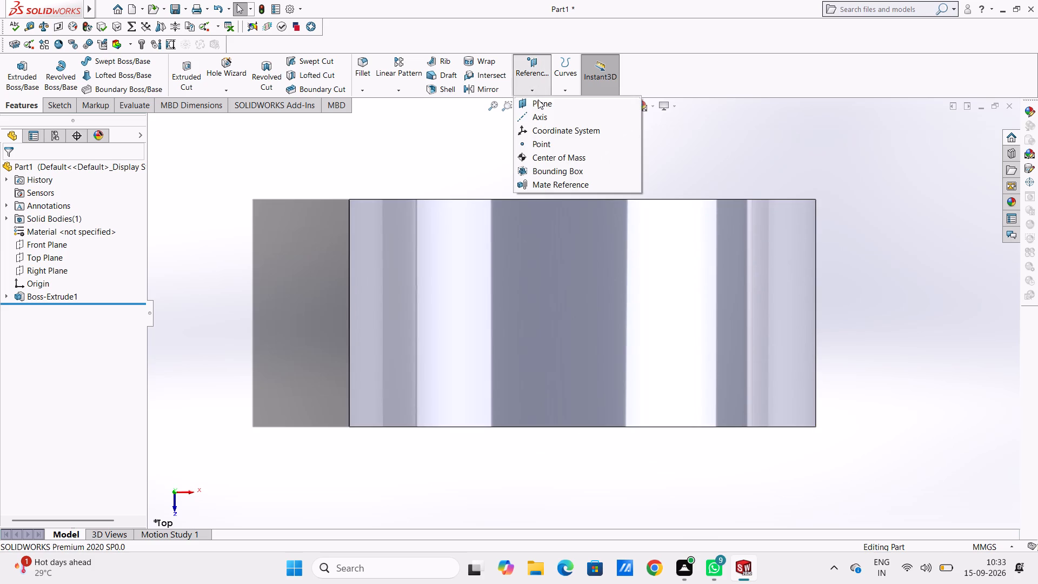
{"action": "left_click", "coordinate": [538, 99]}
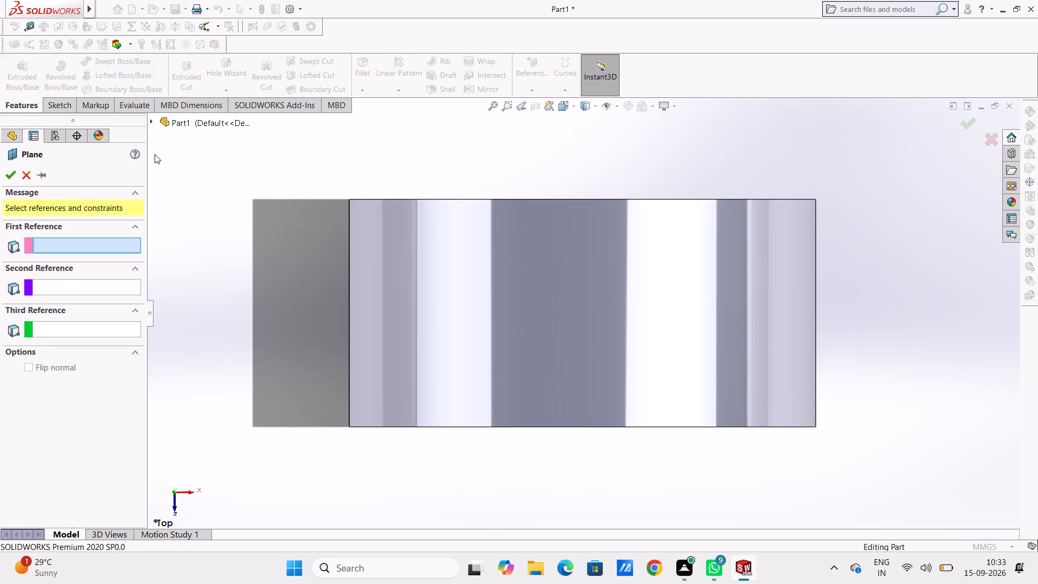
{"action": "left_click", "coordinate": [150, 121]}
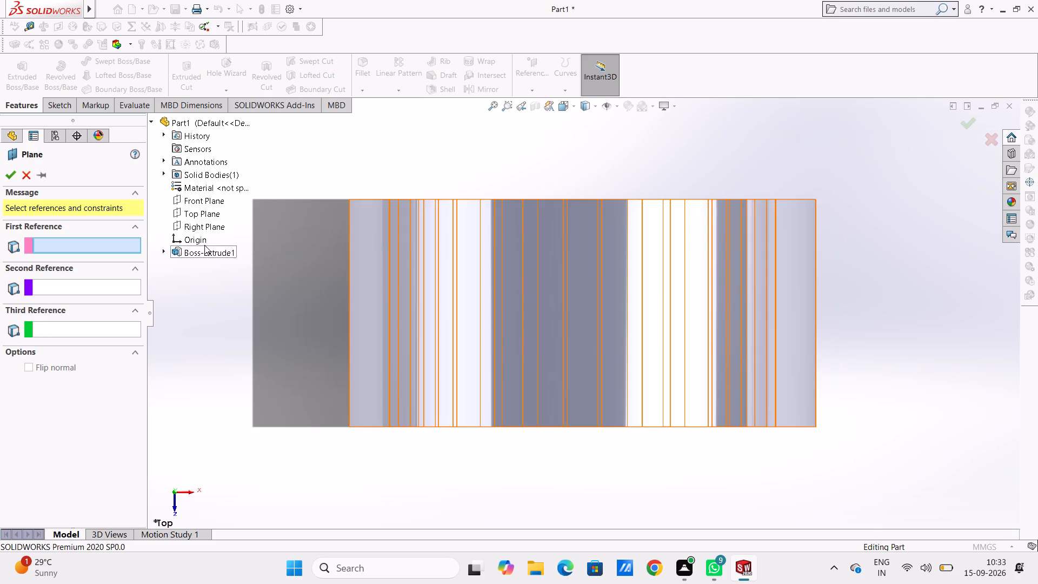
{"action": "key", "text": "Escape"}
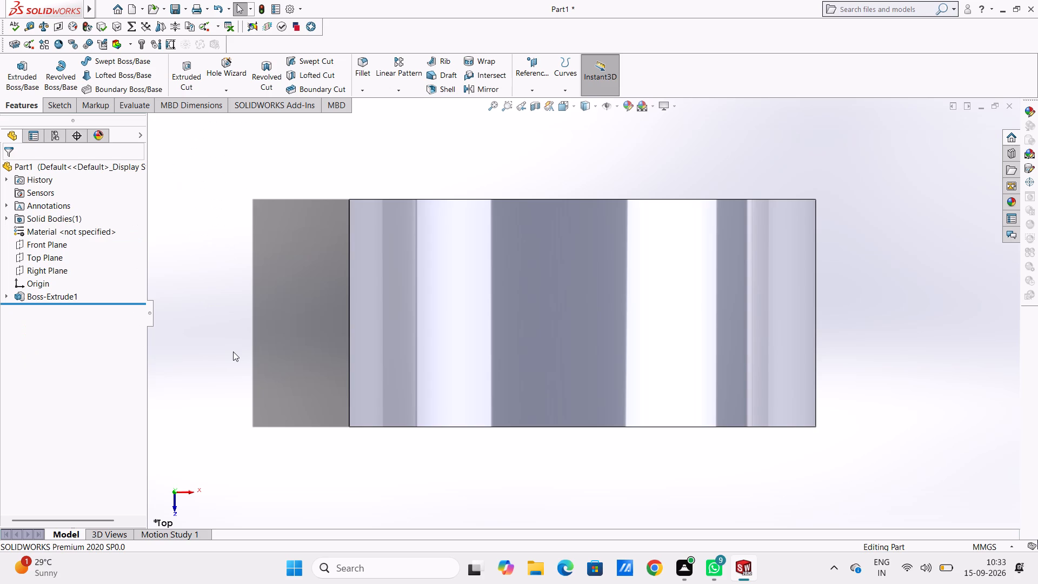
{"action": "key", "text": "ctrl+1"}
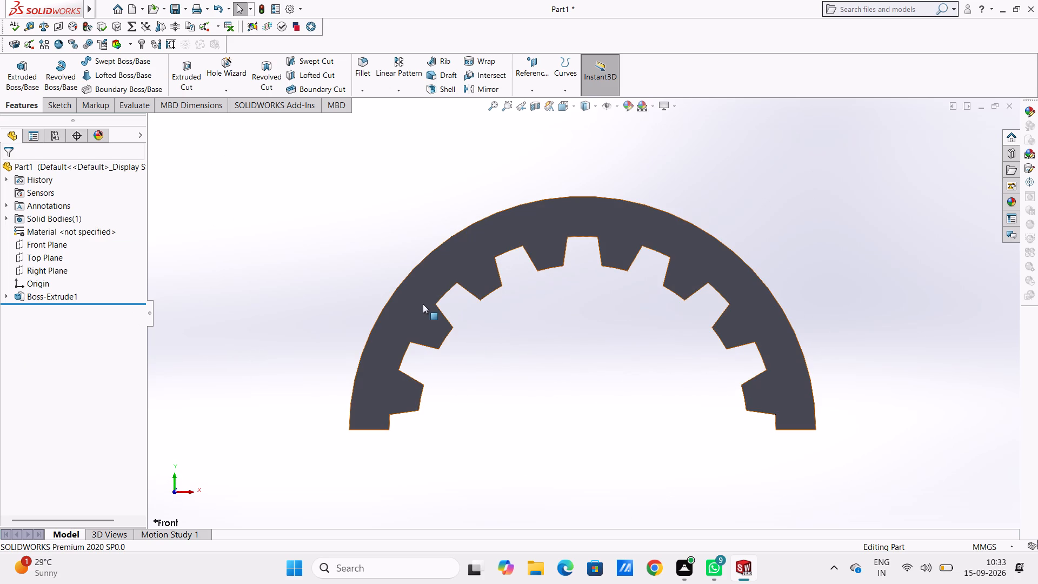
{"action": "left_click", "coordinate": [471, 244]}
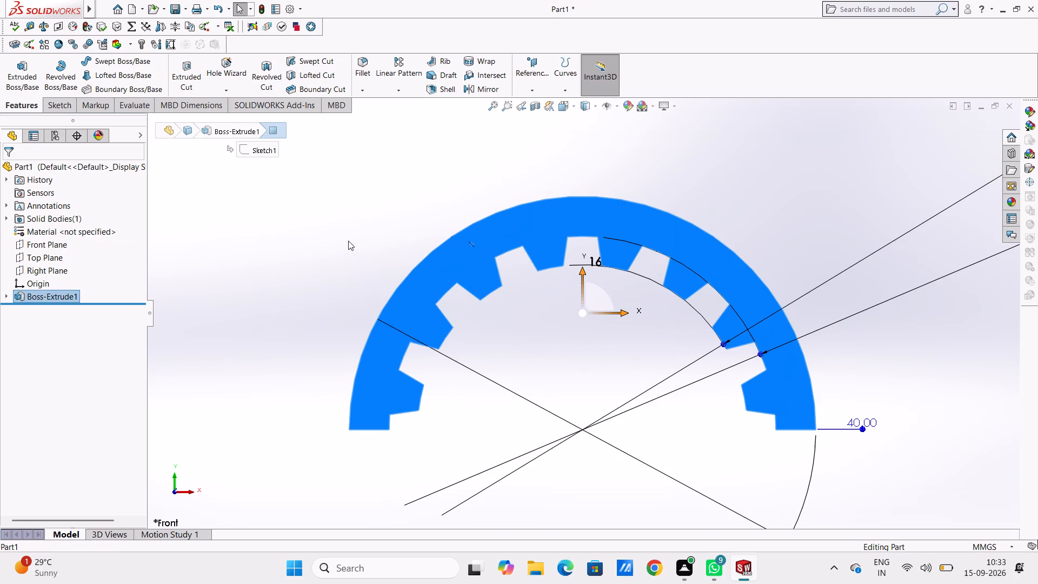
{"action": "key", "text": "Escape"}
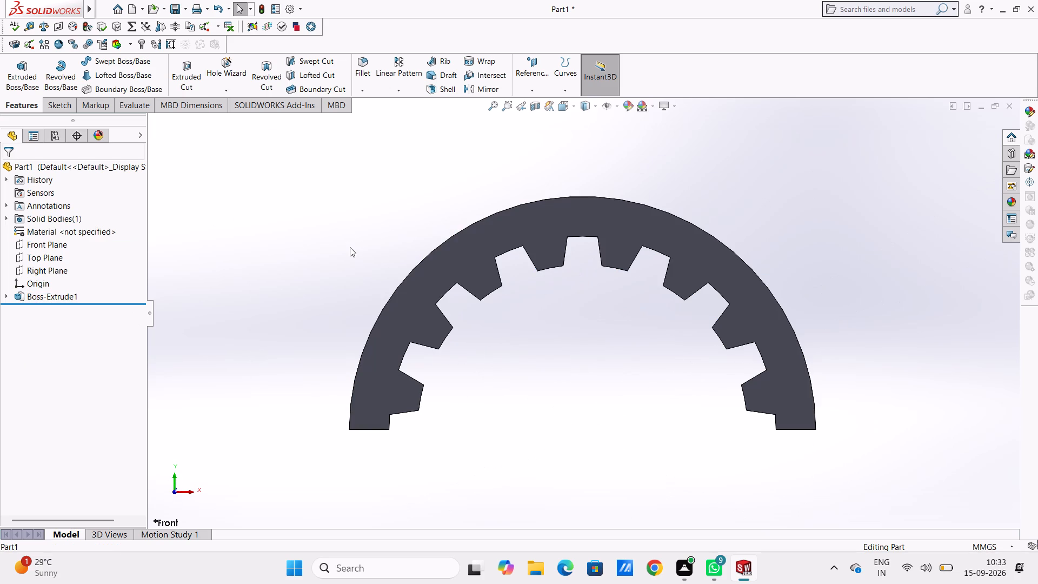
Start a new sketch on the back face of the toothed half ring.
{"action": "key", "text": "ctrl+2"}
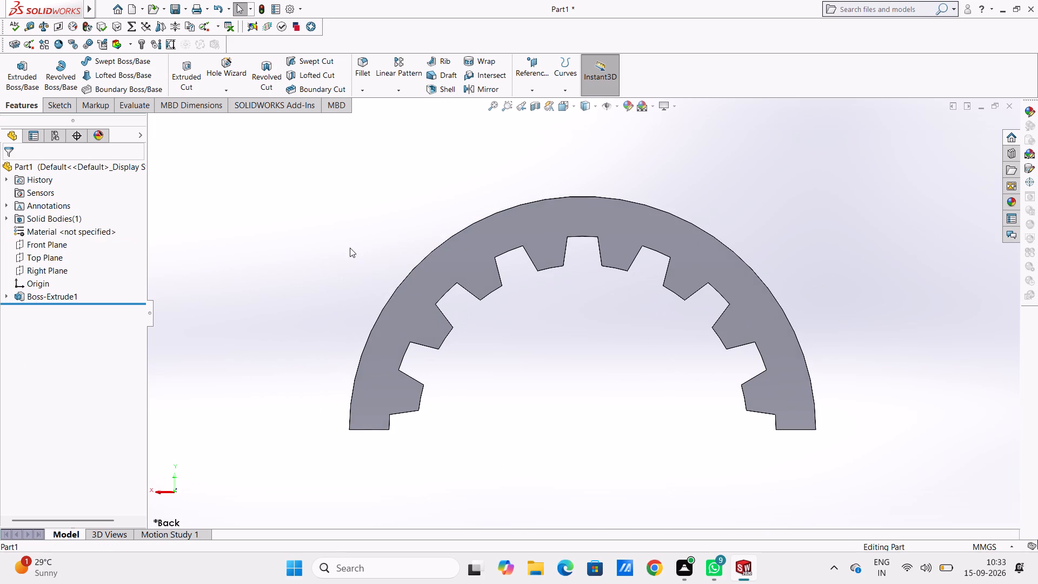
{"action": "left_click", "coordinate": [468, 241]}
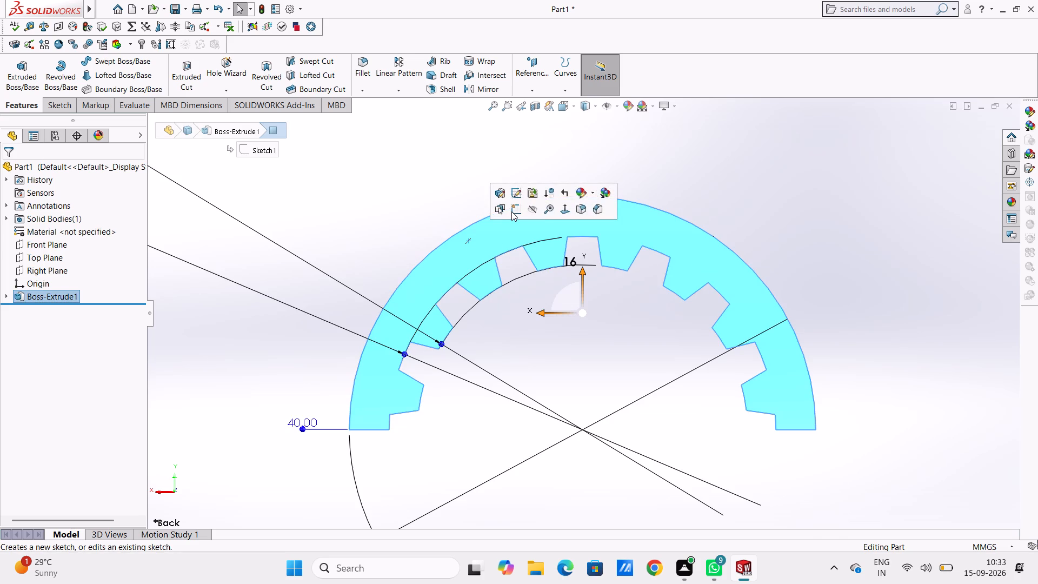
{"action": "left_click", "coordinate": [511, 211]}
{"action": "scroll", "coordinate": [545, 283], "scroll_direction": "up", "scroll_amount": 1}
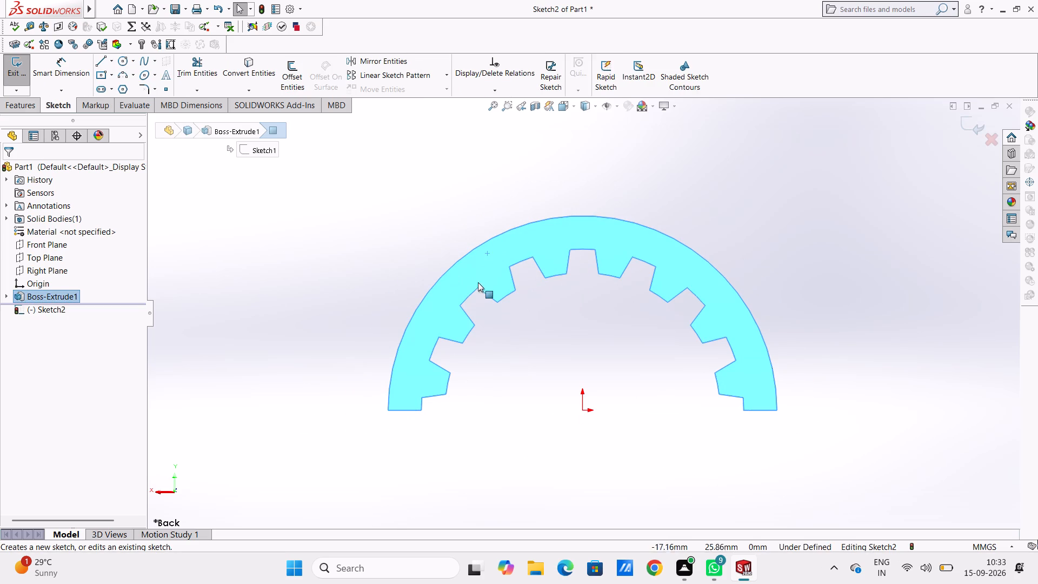
{"action": "left_click", "coordinate": [313, 225]}
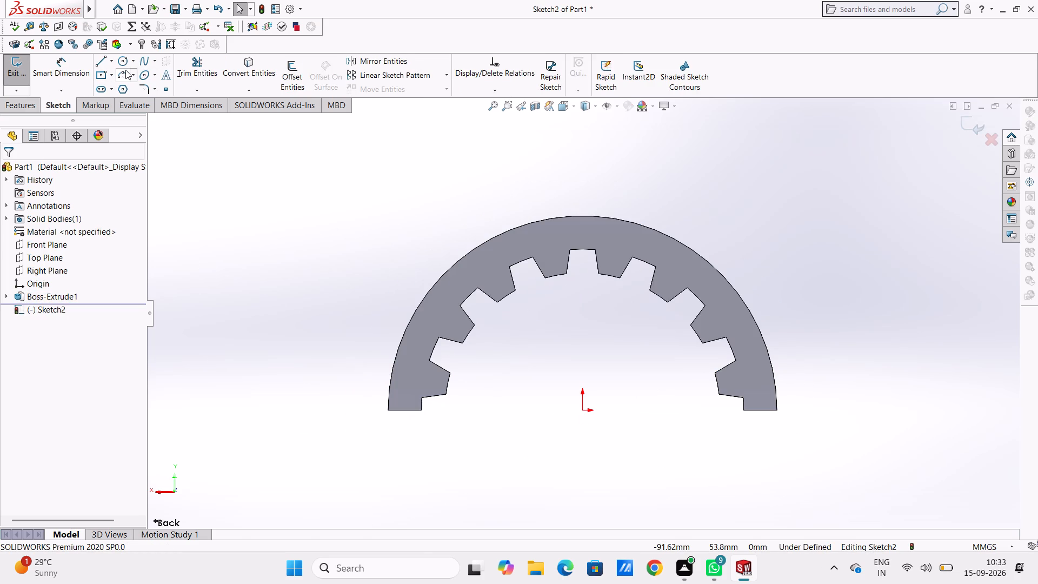
Sketch two concentric circles centred on the origin with radii of 90 mm and 50 mm.
{"action": "left_click", "coordinate": [122, 62]}
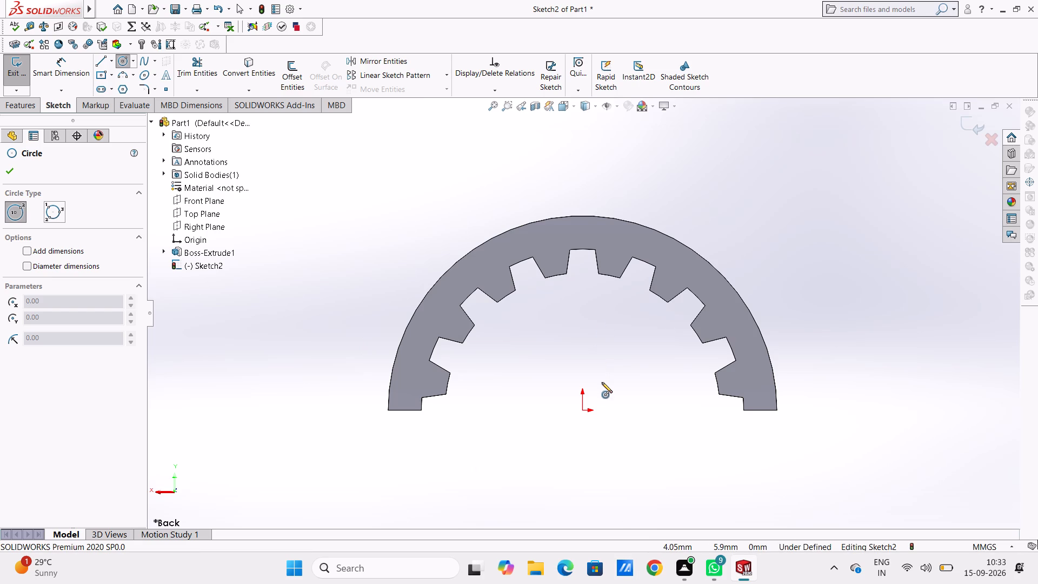
{"action": "left_click", "coordinate": [581, 409]}
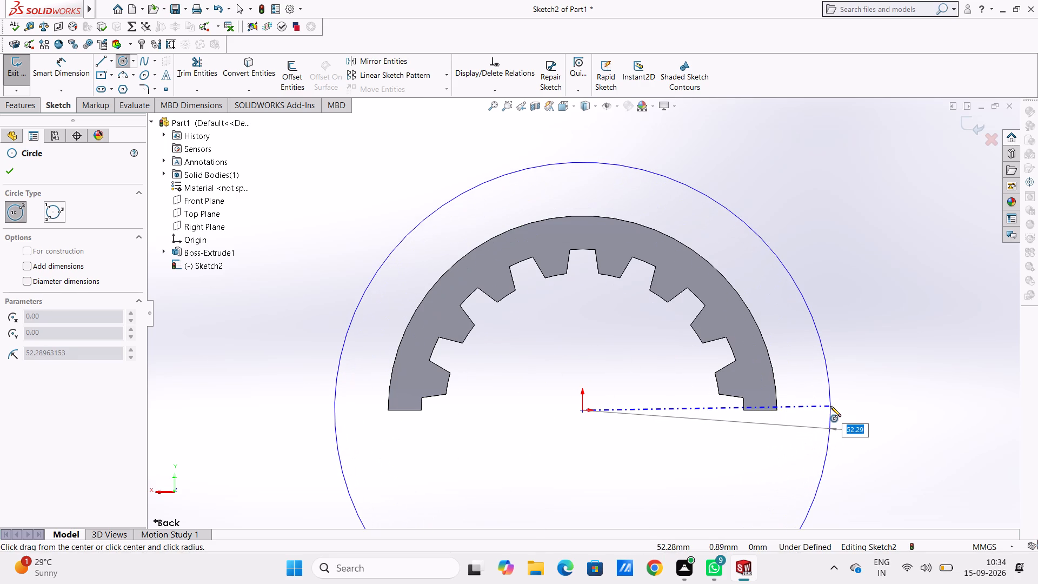
{"action": "scroll", "coordinate": [830, 406], "scroll_direction": "down", "scroll_amount": 1}
{"action": "scroll", "coordinate": [830, 406], "scroll_direction": "up", "scroll_amount": 2}
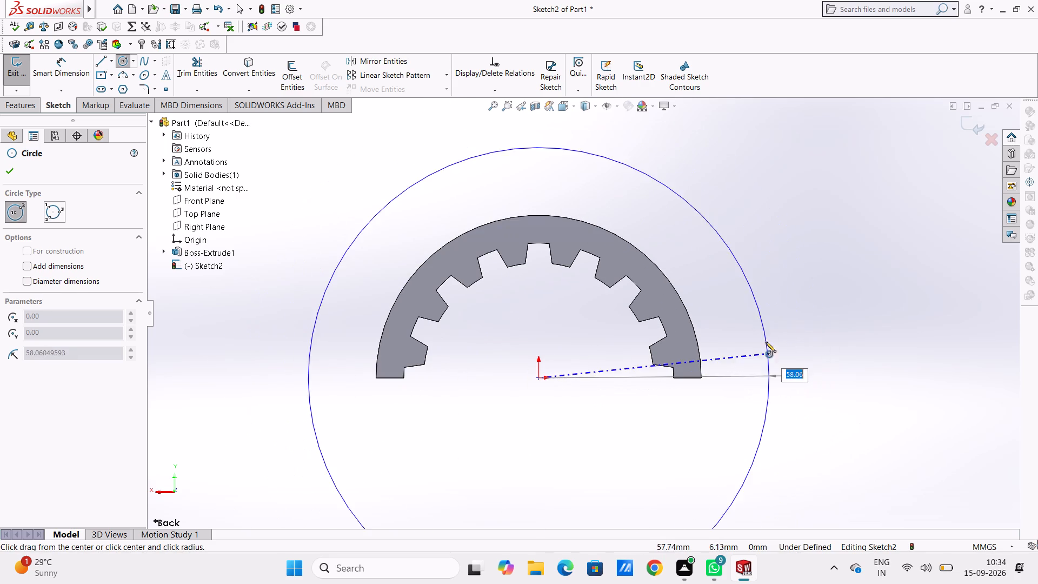
{"action": "scroll", "coordinate": [656, 268], "scroll_direction": "up", "scroll_amount": 2}
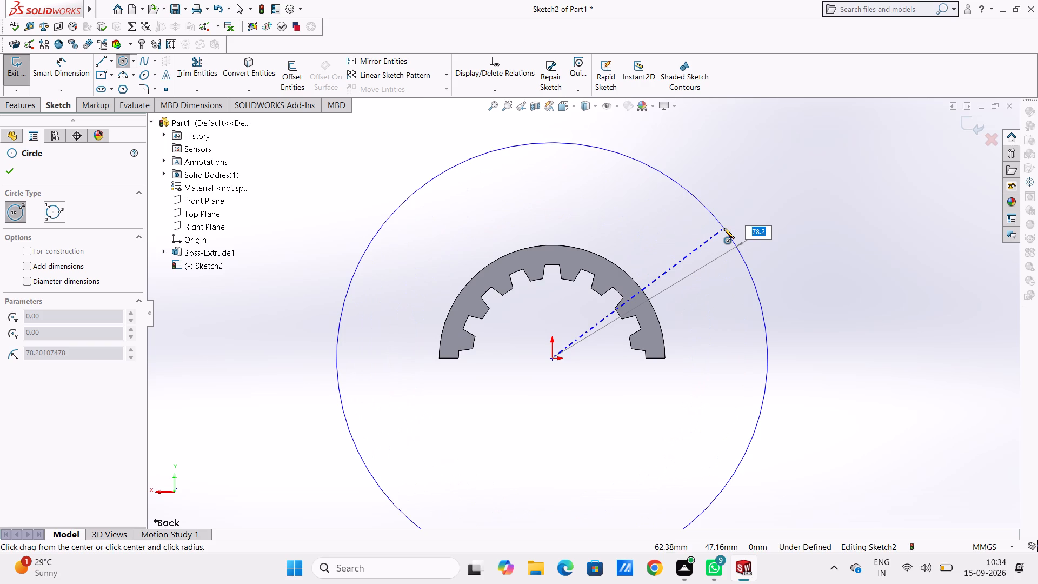
{"action": "type", "text": "90"}
{"action": "key", "text": "Return"}
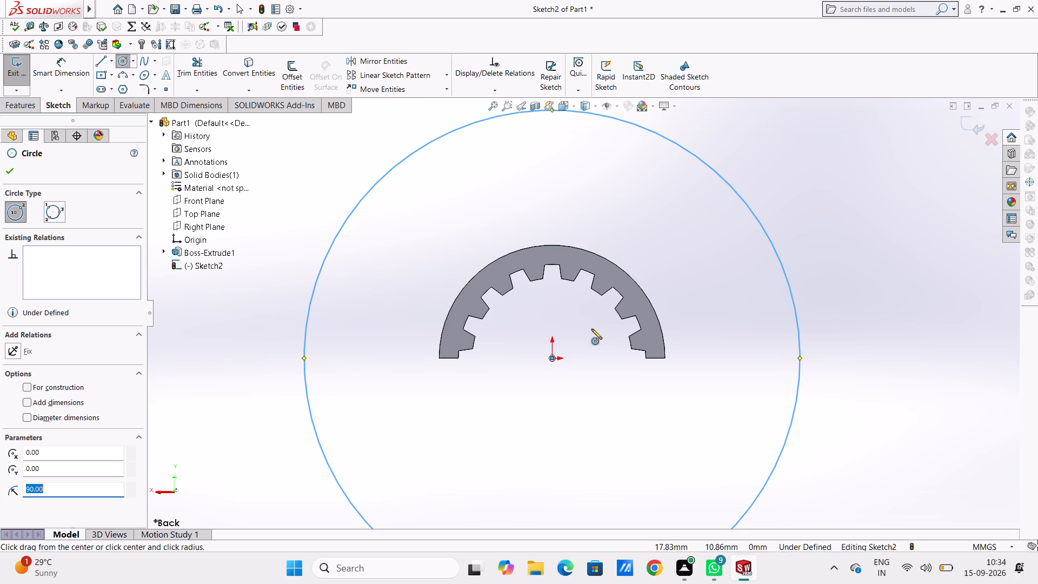
{"action": "left_click", "coordinate": [552, 358]}
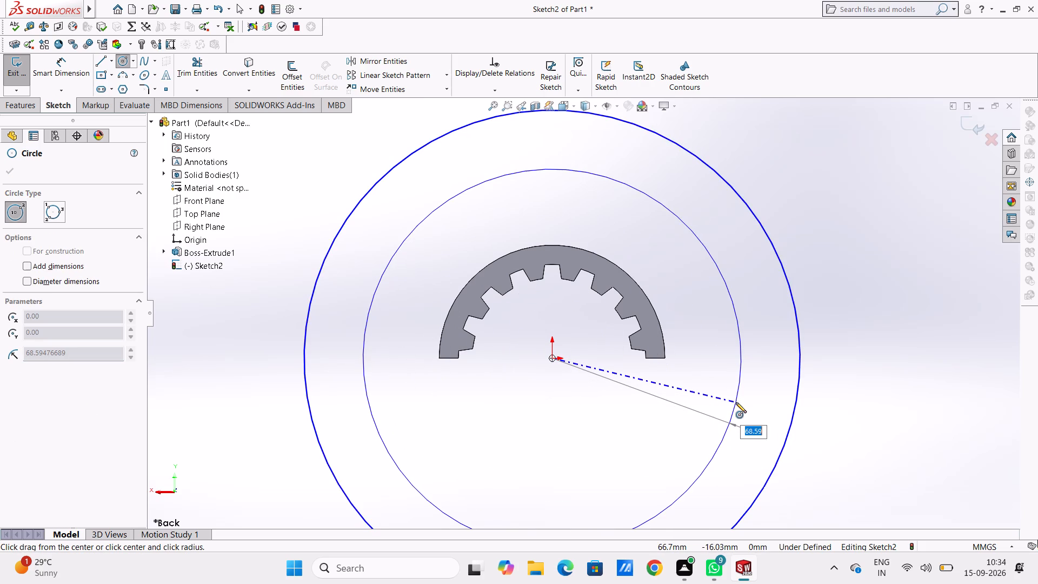
{"action": "type", "text": "50"}
{"action": "key", "text": "Return"}
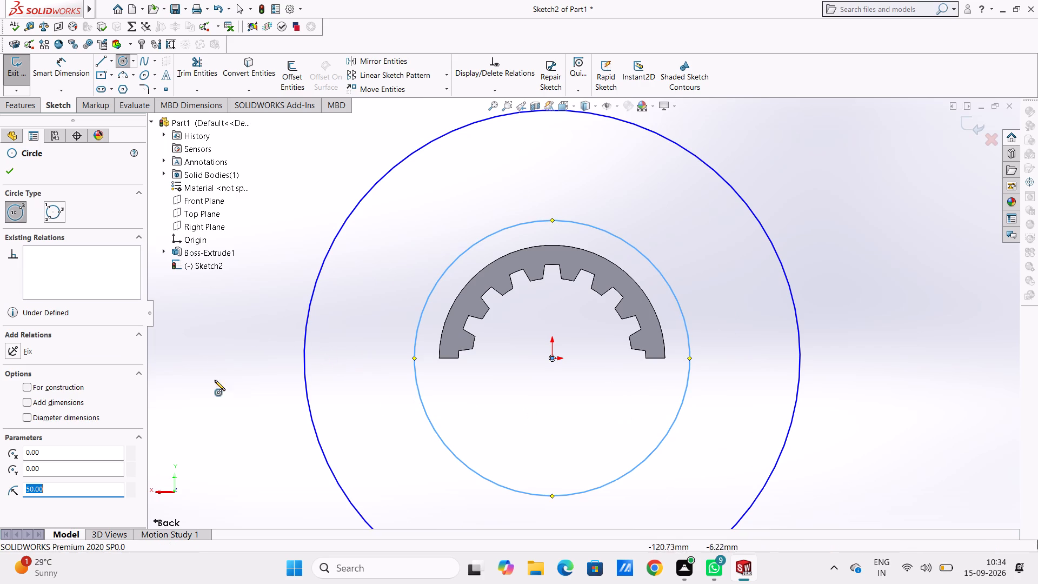
{"action": "key", "text": "Escape"}
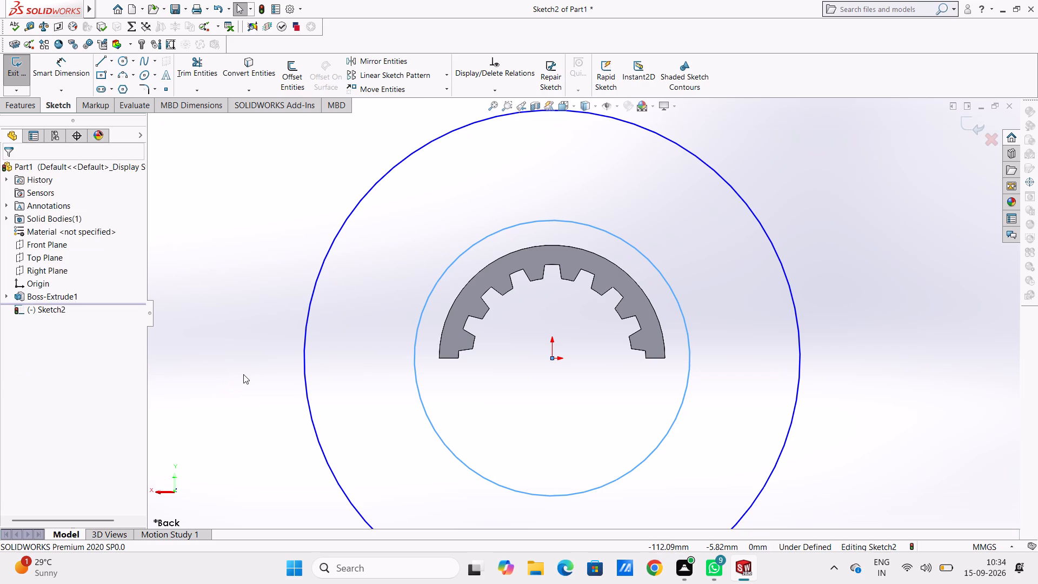
Draw a vertical line from the top point of the 90 mm radius circle down to the origin.
{"action": "scroll", "coordinate": [243, 374], "scroll_direction": "up", "scroll_amount": 1}
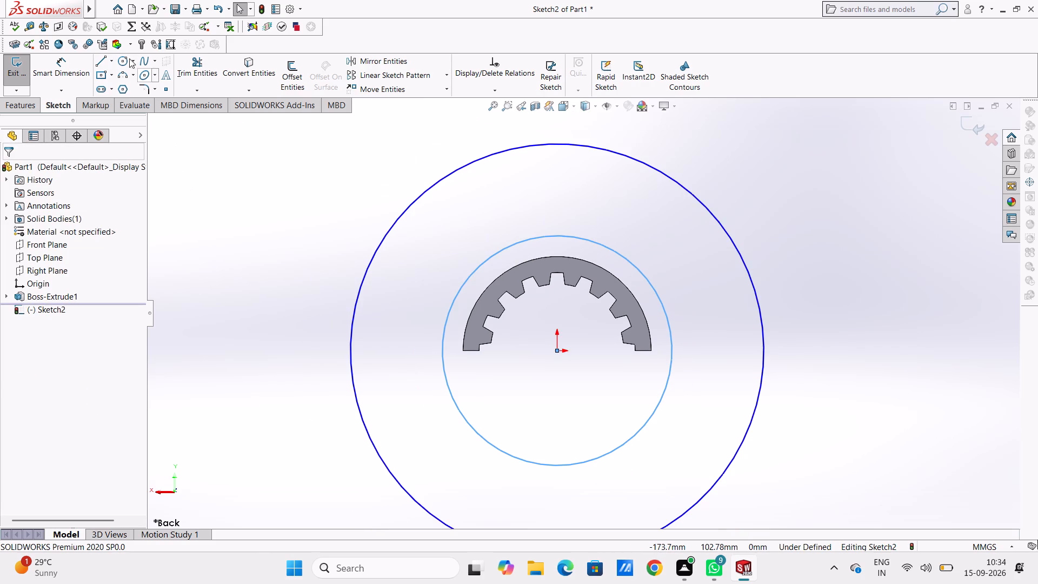
{"action": "left_click", "coordinate": [100, 63]}
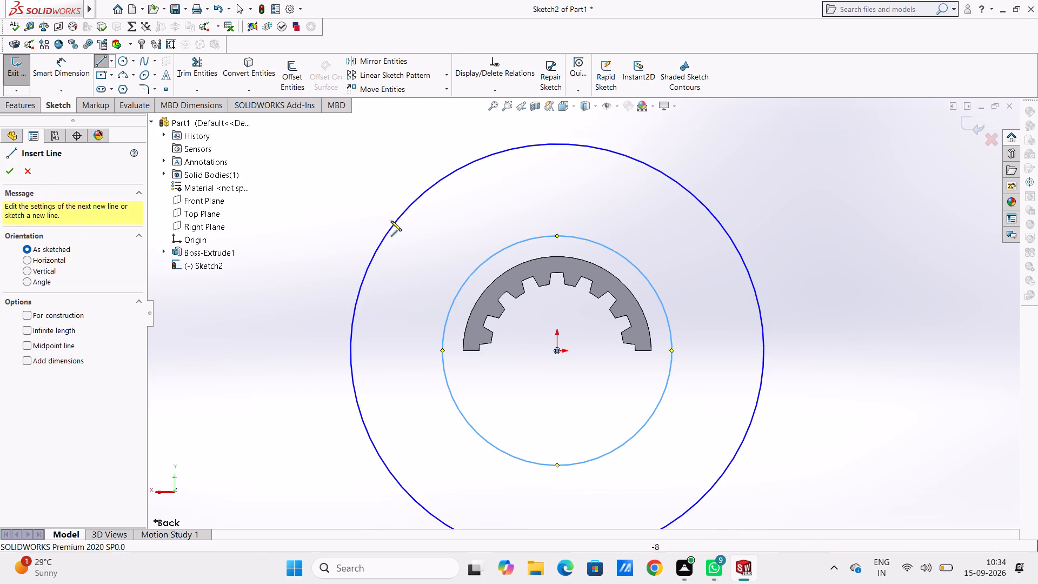
{"action": "left_click", "coordinate": [555, 144]}
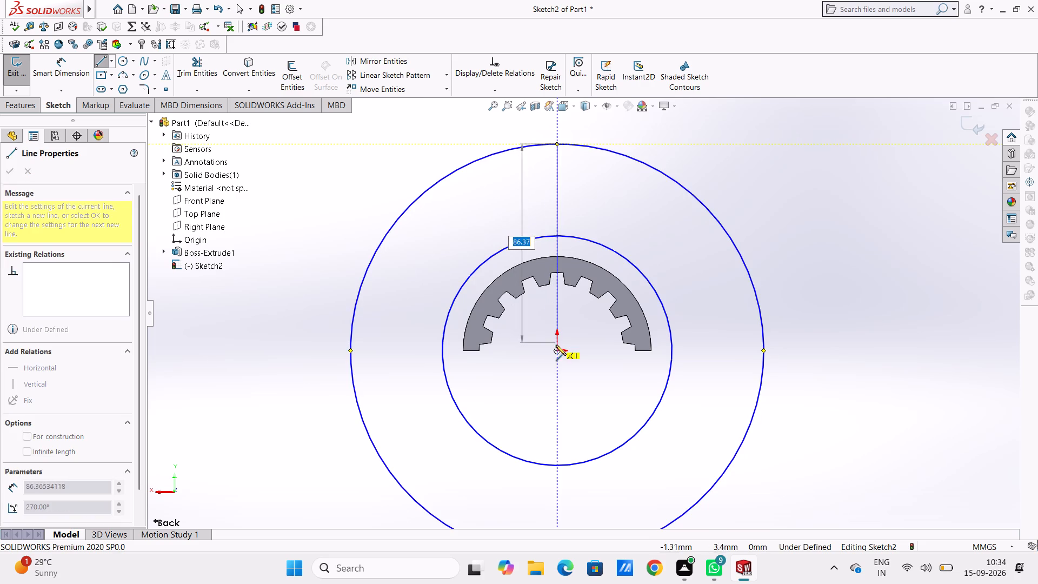
{"action": "left_click", "coordinate": [555, 352]}
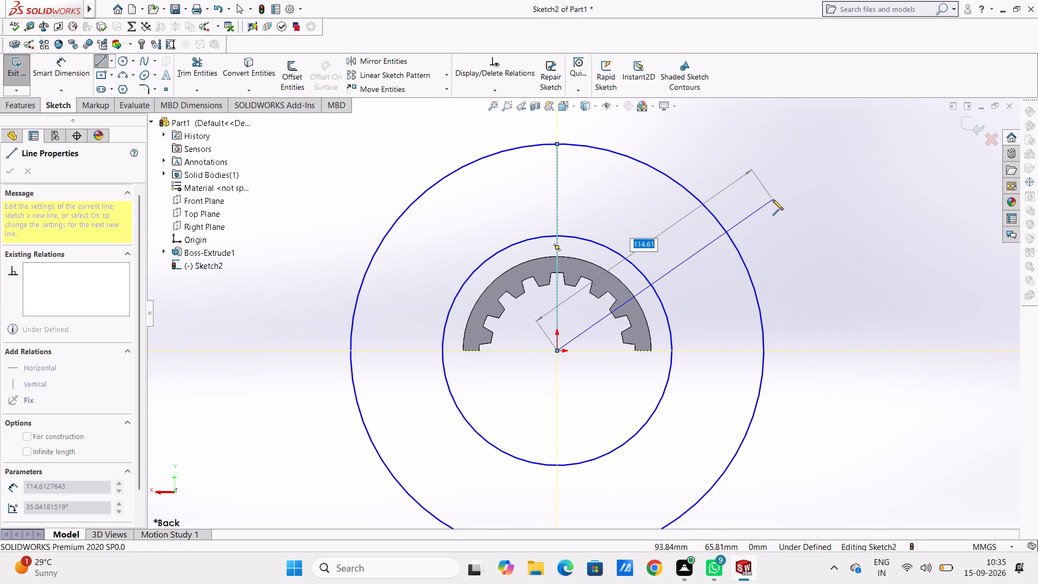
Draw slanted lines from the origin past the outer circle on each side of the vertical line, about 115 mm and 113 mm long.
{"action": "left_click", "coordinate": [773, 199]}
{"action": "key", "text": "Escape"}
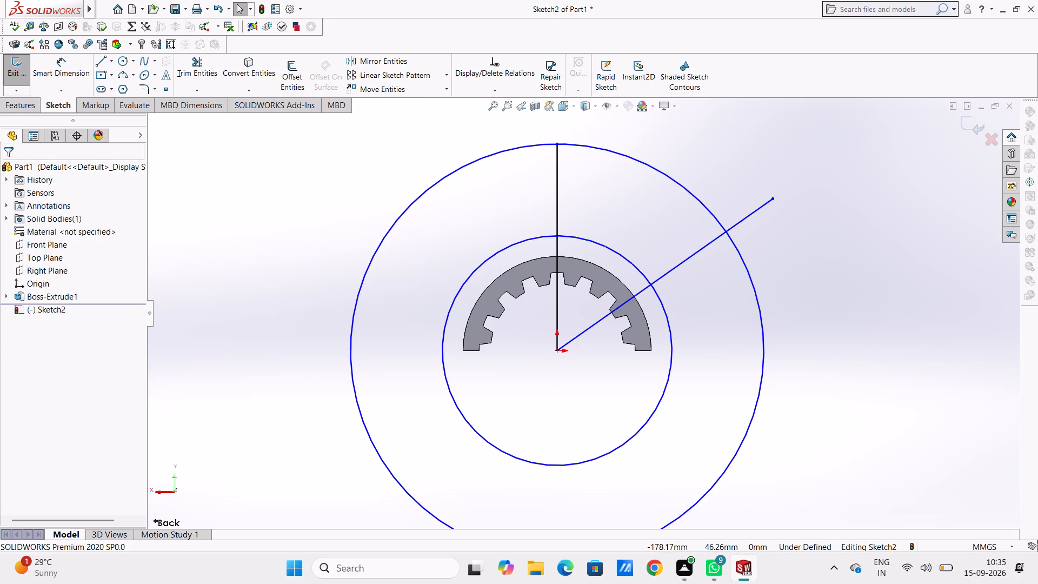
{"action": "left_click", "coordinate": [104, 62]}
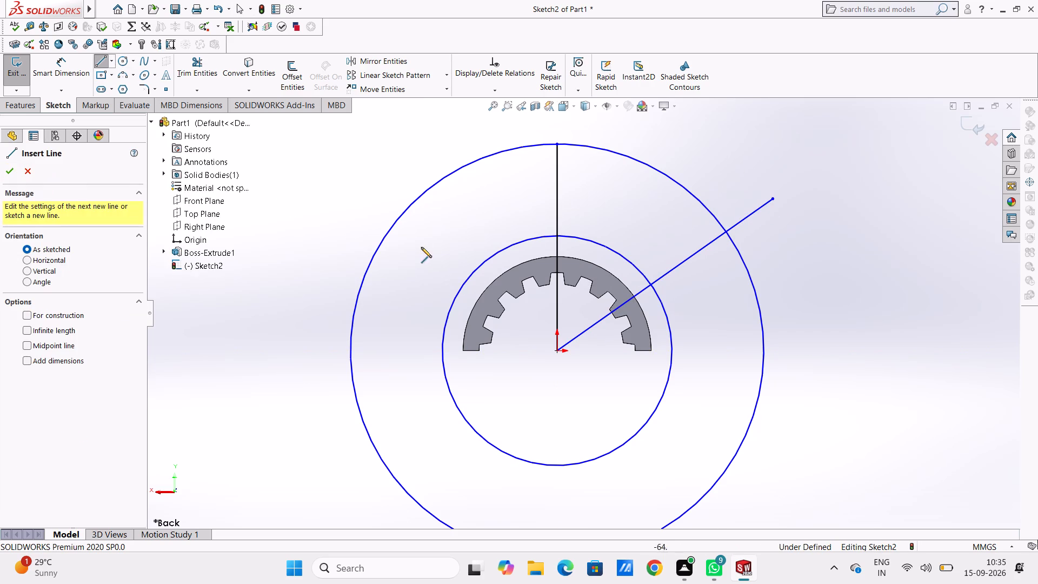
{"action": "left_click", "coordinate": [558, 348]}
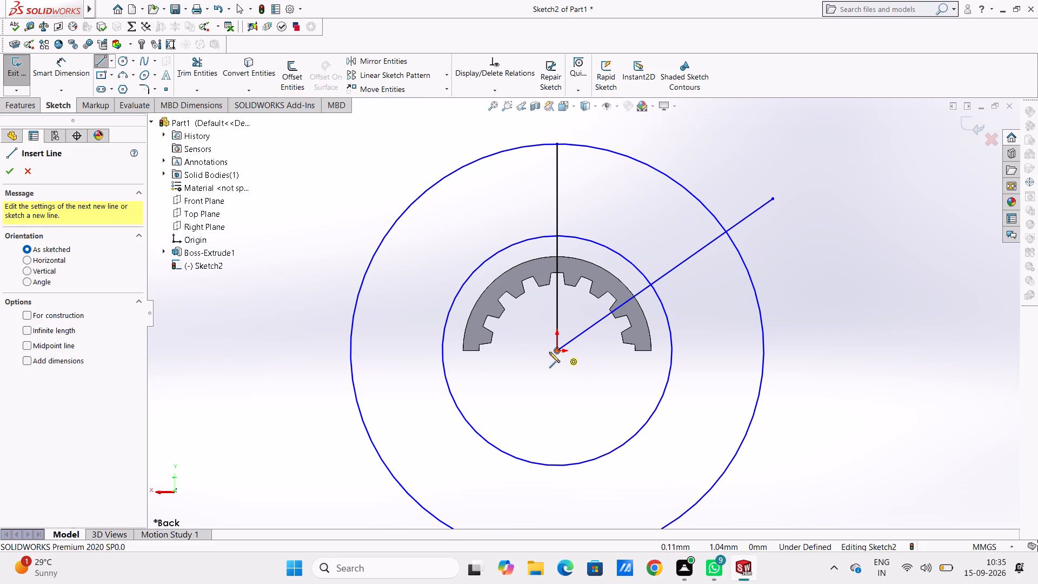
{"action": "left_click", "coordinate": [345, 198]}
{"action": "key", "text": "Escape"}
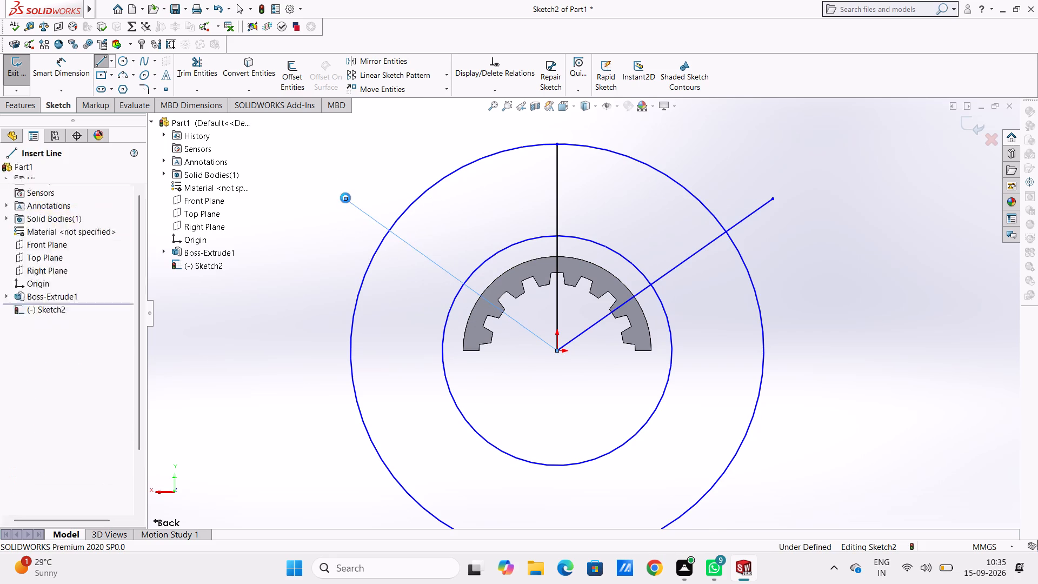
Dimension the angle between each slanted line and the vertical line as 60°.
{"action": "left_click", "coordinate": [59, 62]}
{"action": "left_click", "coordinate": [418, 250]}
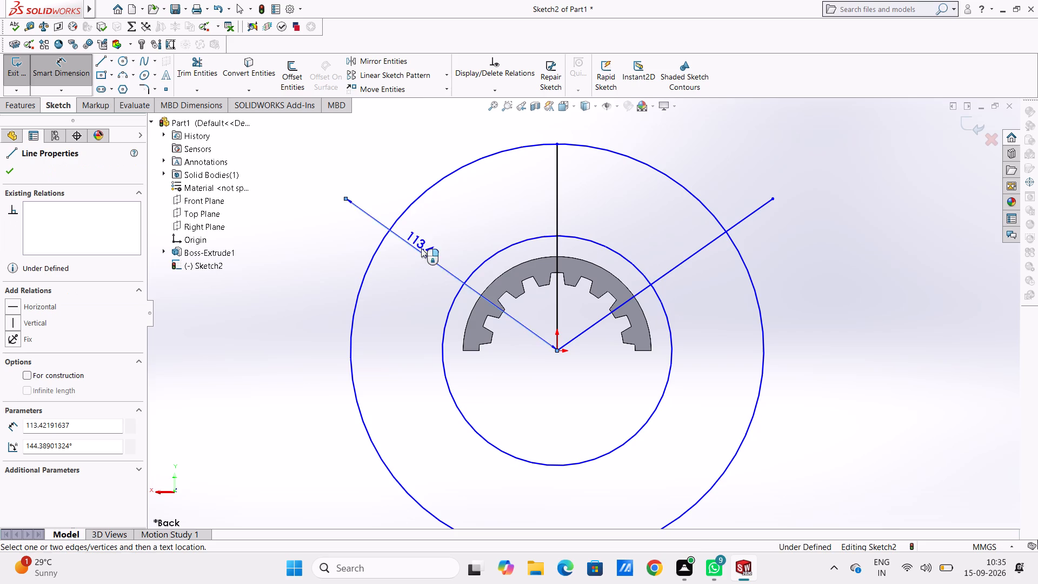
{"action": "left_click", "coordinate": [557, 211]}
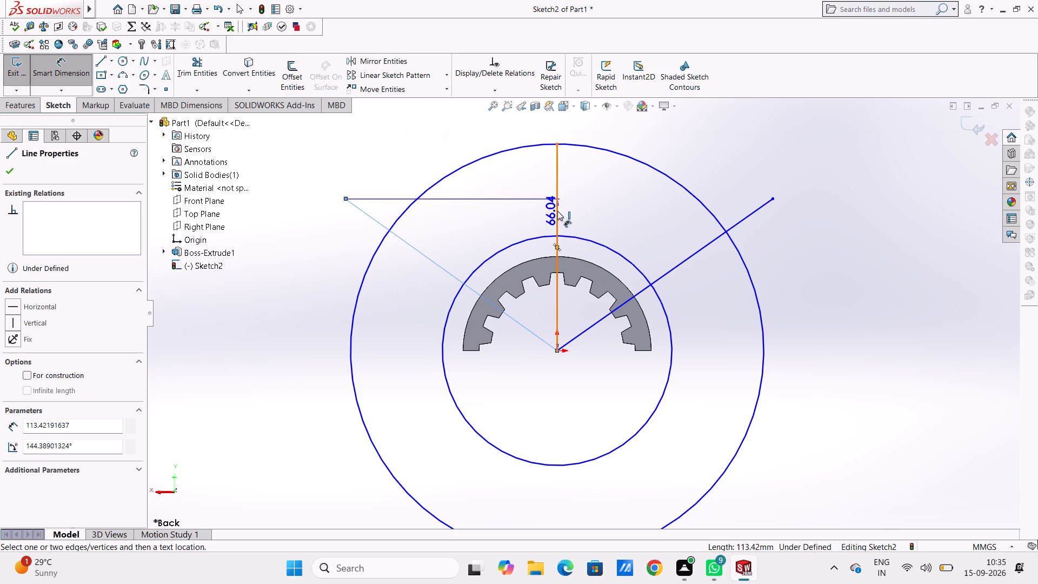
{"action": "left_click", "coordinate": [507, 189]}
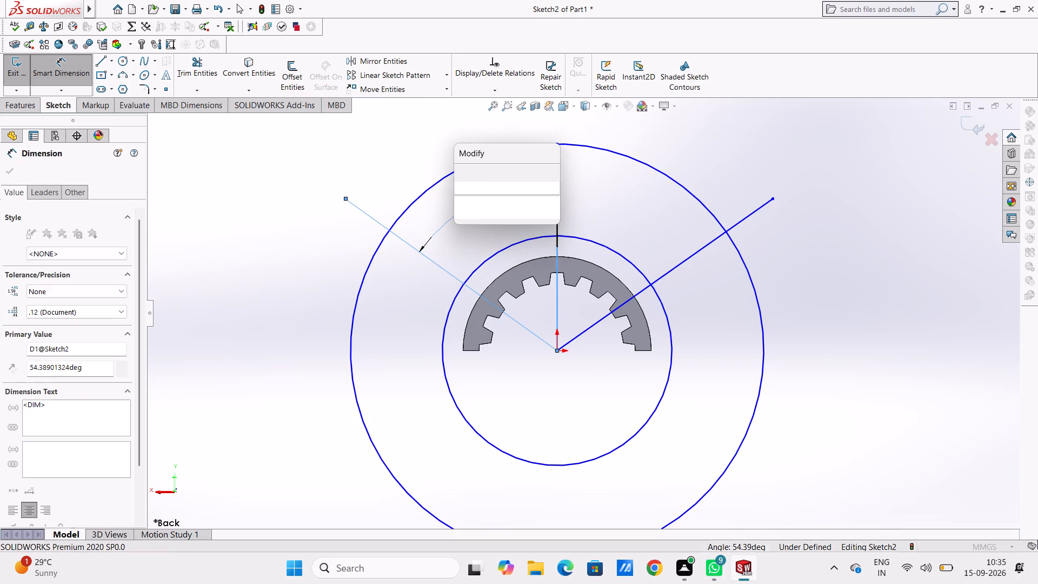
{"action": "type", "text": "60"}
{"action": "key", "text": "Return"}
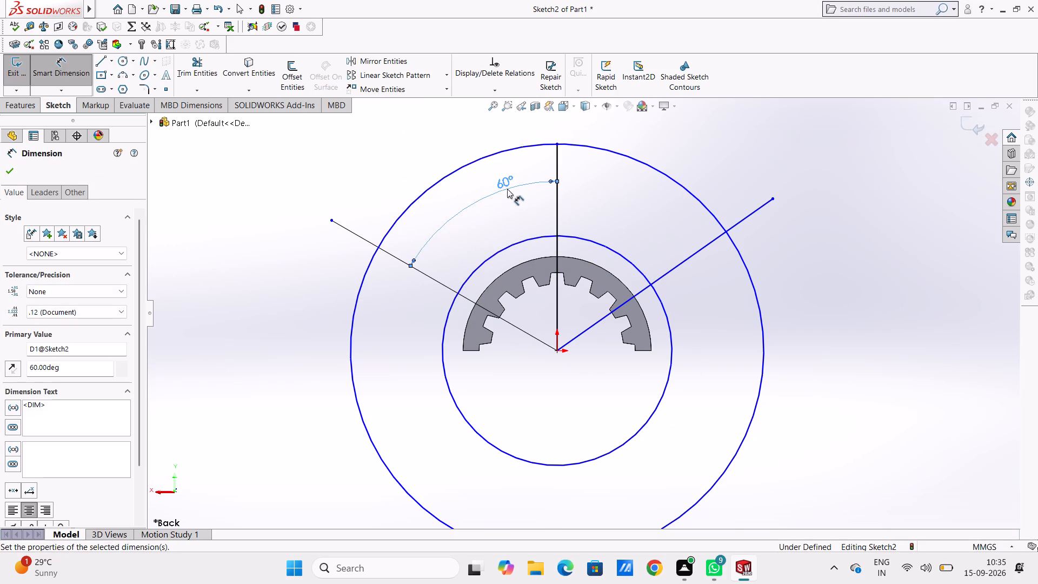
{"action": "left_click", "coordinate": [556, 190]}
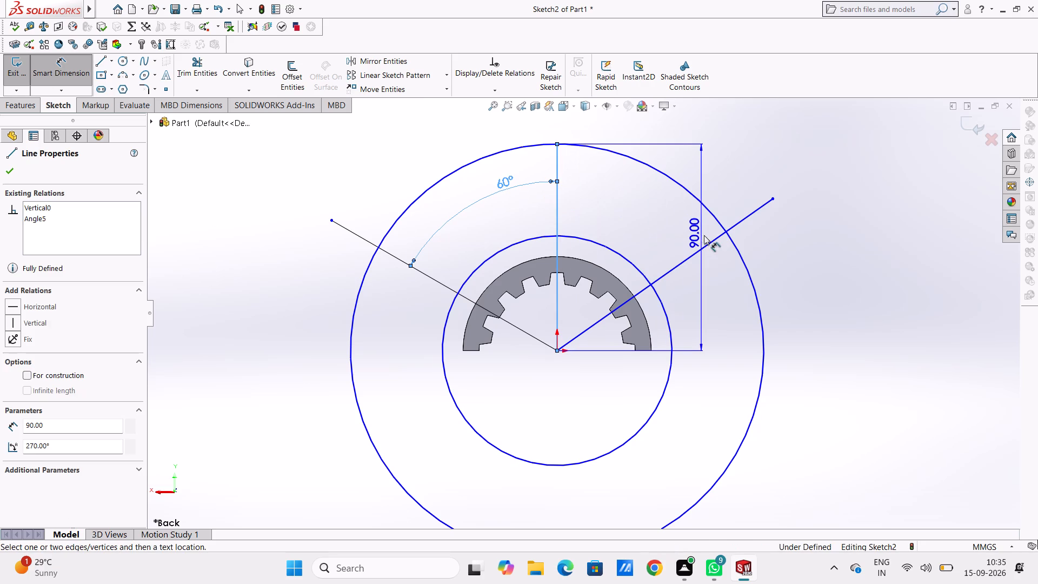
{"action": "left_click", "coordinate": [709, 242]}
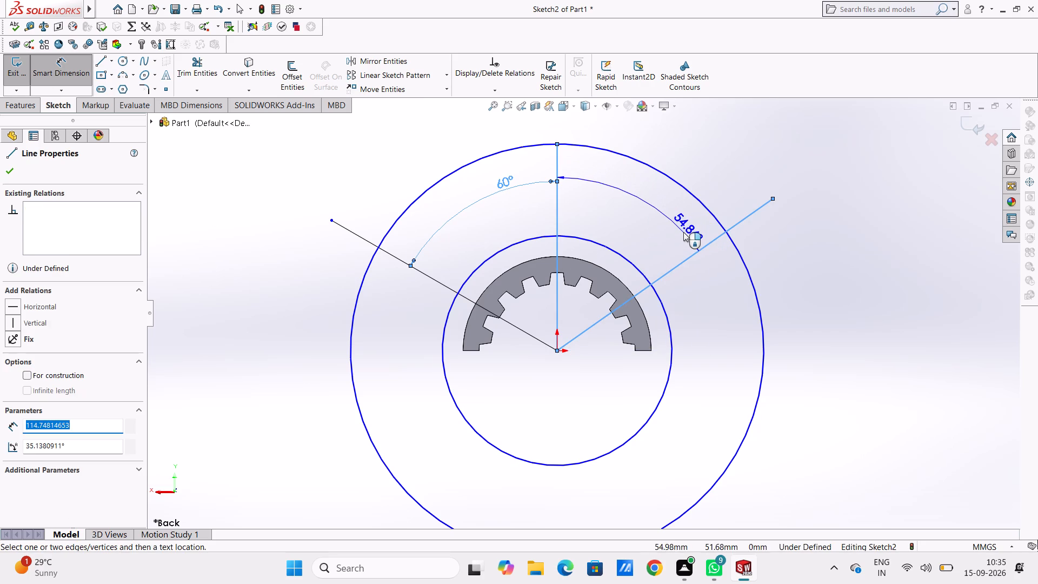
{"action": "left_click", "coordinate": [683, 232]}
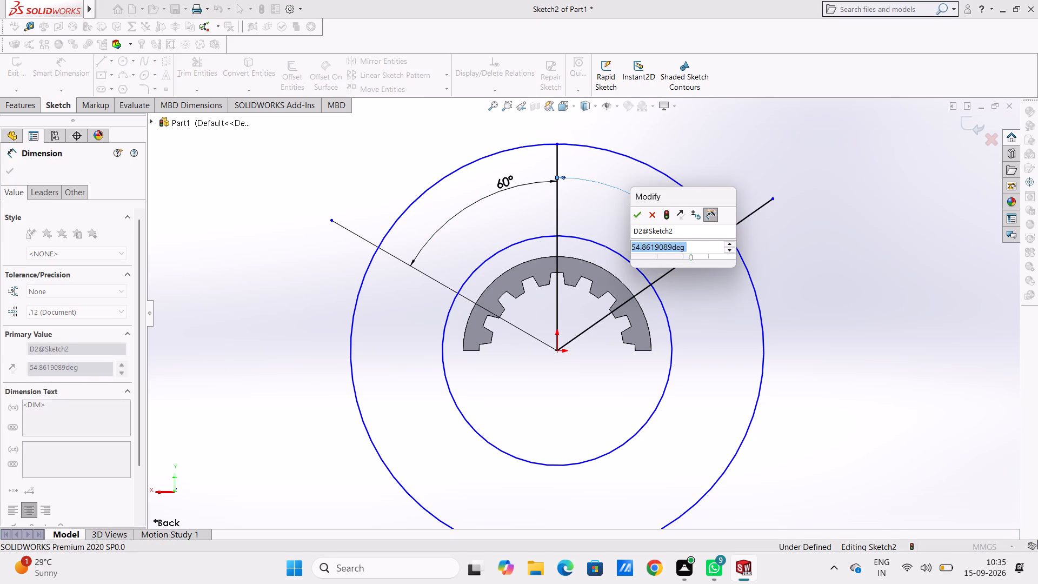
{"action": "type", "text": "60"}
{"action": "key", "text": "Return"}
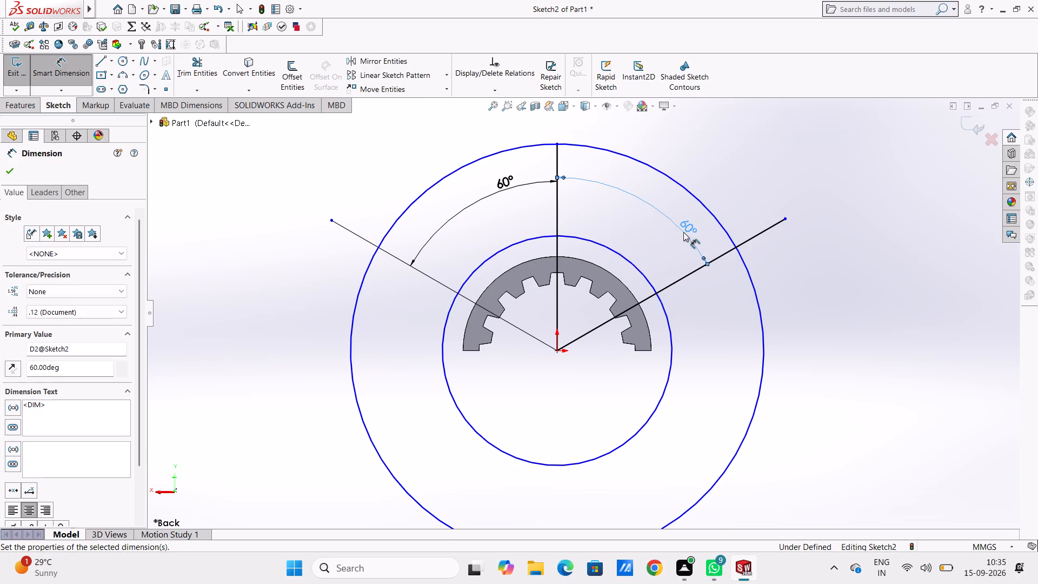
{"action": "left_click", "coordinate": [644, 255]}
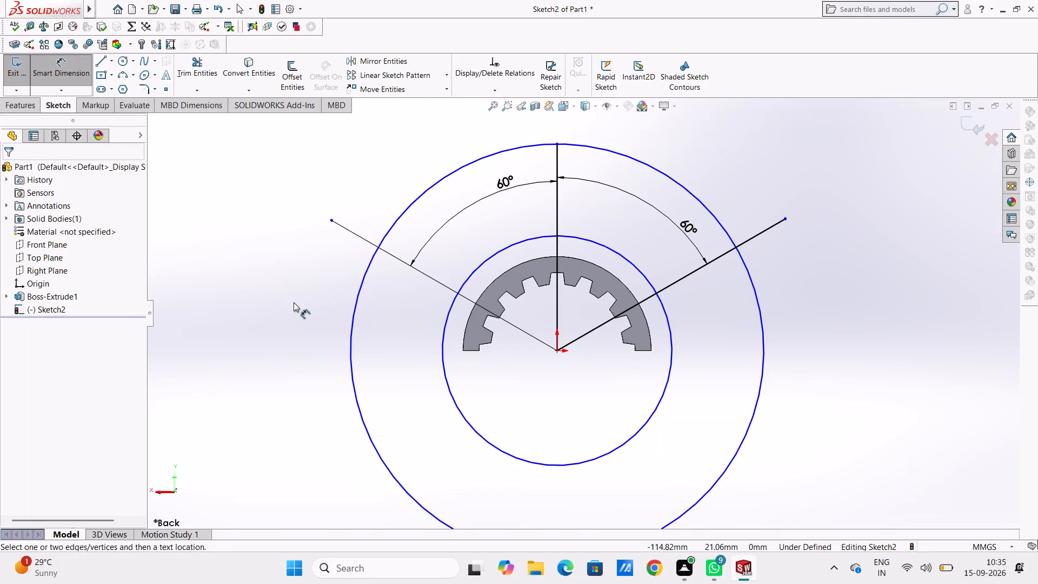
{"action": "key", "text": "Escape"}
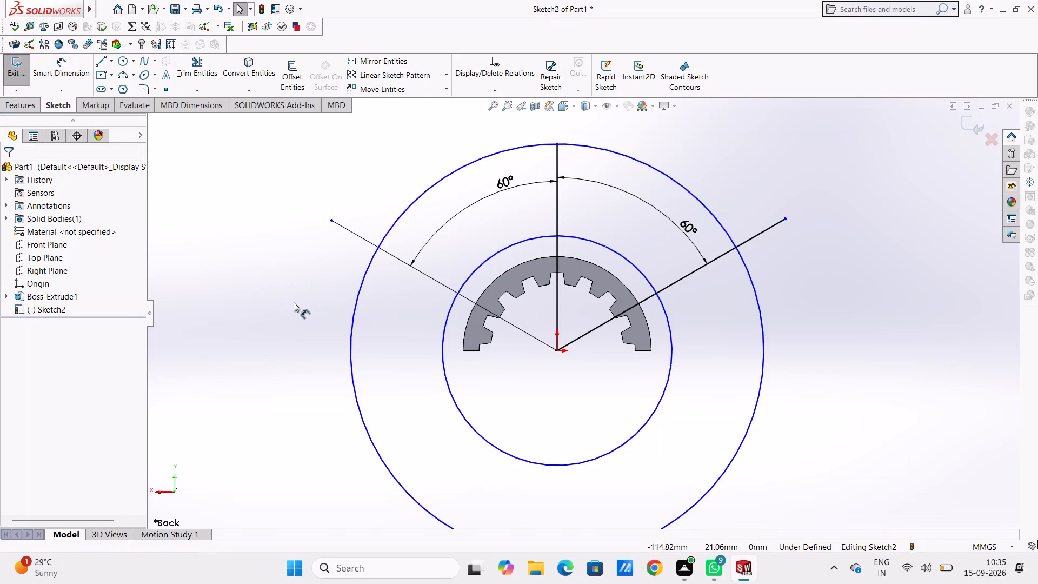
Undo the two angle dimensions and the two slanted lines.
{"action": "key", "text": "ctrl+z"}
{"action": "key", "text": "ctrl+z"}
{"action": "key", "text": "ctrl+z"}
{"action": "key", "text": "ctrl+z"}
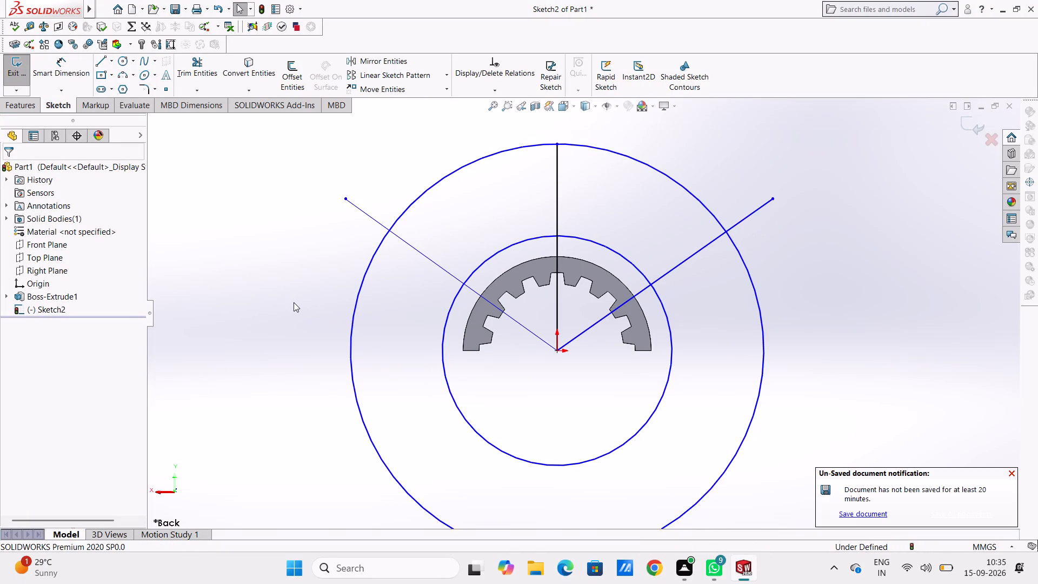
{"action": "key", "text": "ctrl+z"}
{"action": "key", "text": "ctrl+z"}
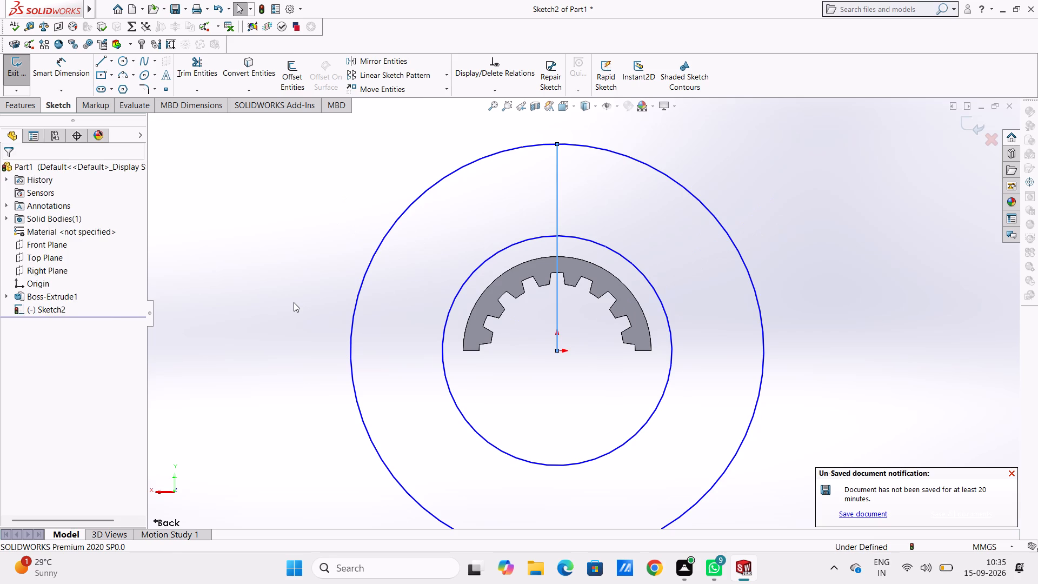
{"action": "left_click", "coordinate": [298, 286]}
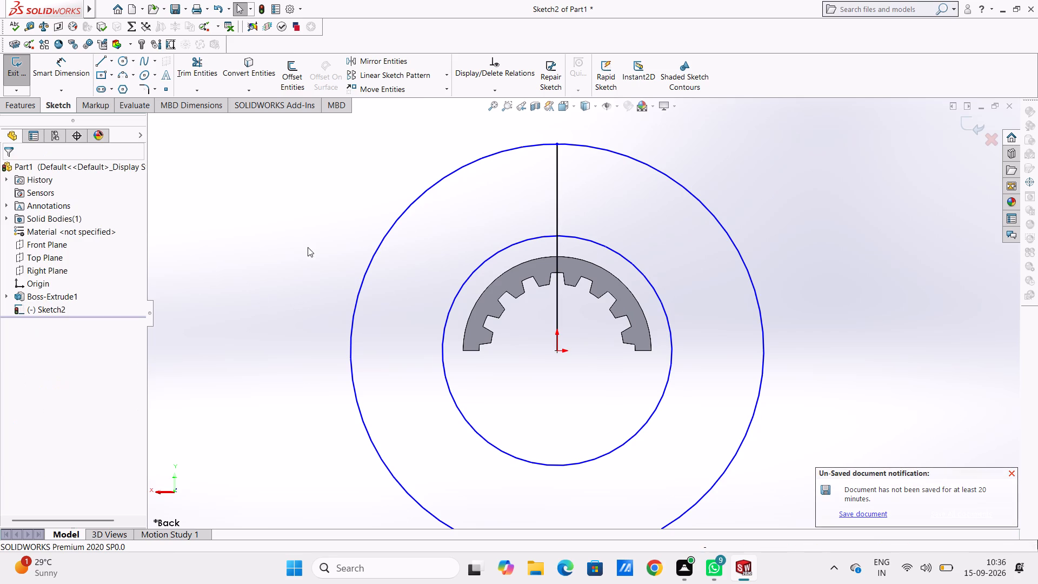
Draw a horizontal midpoint line centred on the origin with a half-length of 55 mm.
{"action": "left_click", "coordinate": [112, 62]}
{"action": "left_click", "coordinate": [125, 102]}
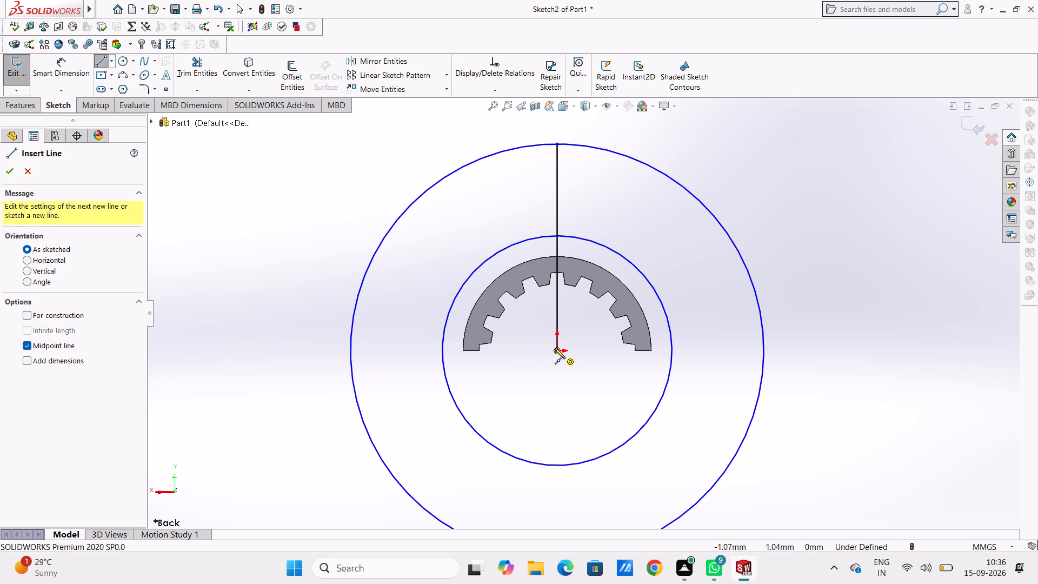
{"action": "left_click", "coordinate": [555, 348]}
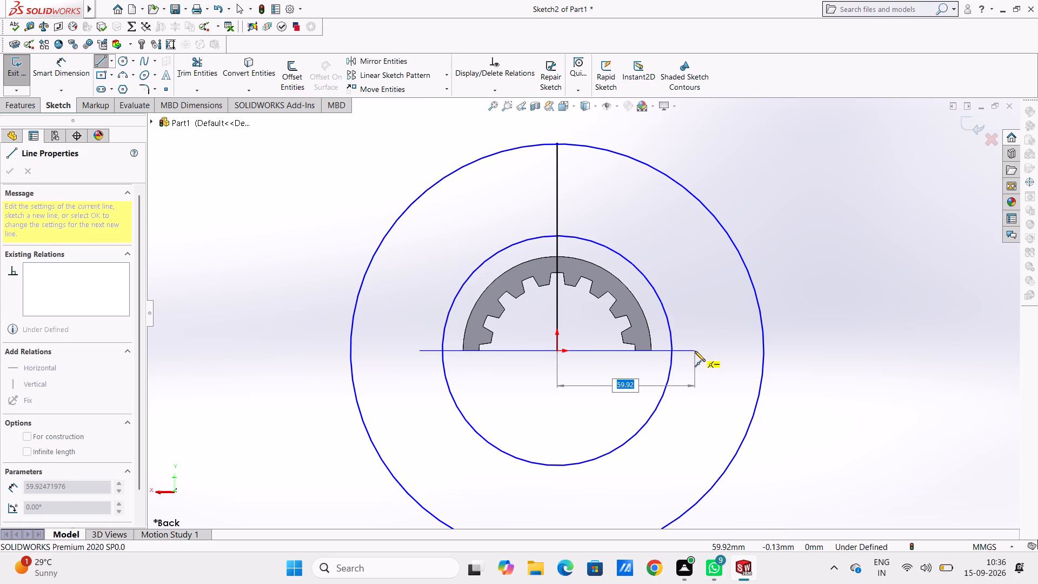
{"action": "type", "text": "55"}
{"action": "key", "text": "Return"}
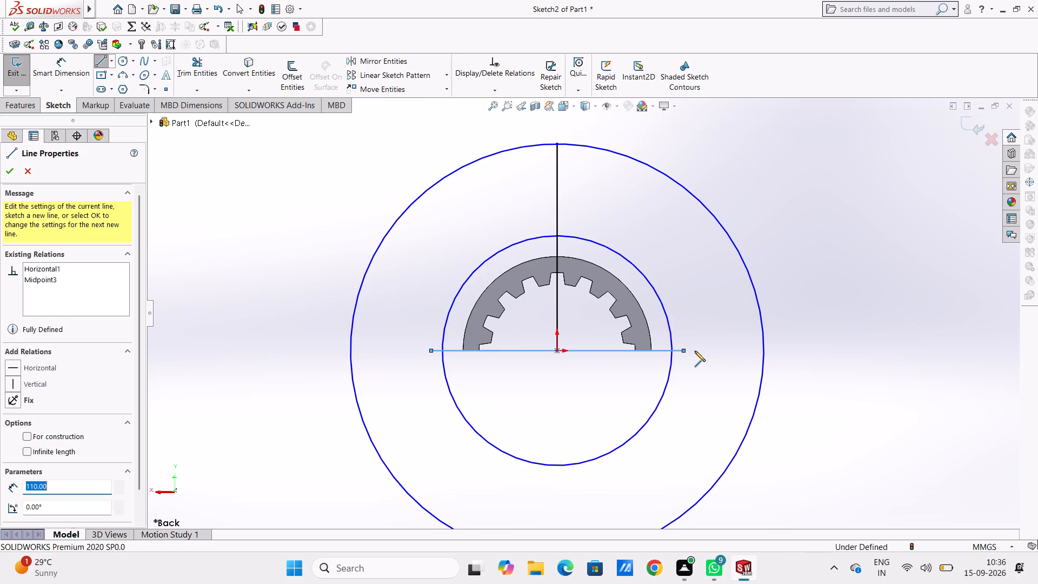
{"action": "key", "text": "Escape"}
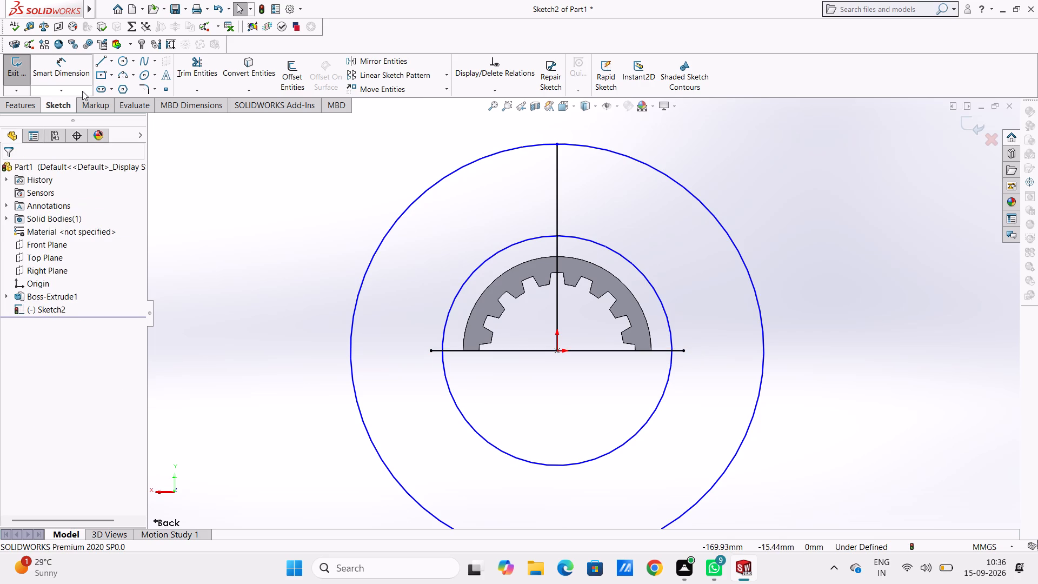
Dimension the horizontal distance from the line's left endpoint to the origin as 55 mm, placed below the outer circle.
{"action": "left_click", "coordinate": [74, 77]}
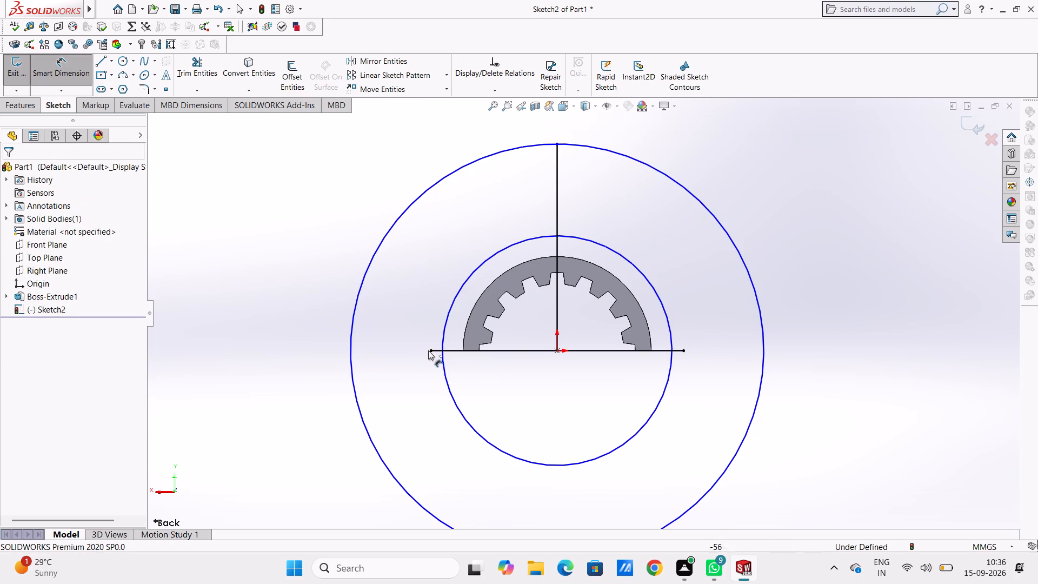
{"action": "left_click", "coordinate": [430, 351]}
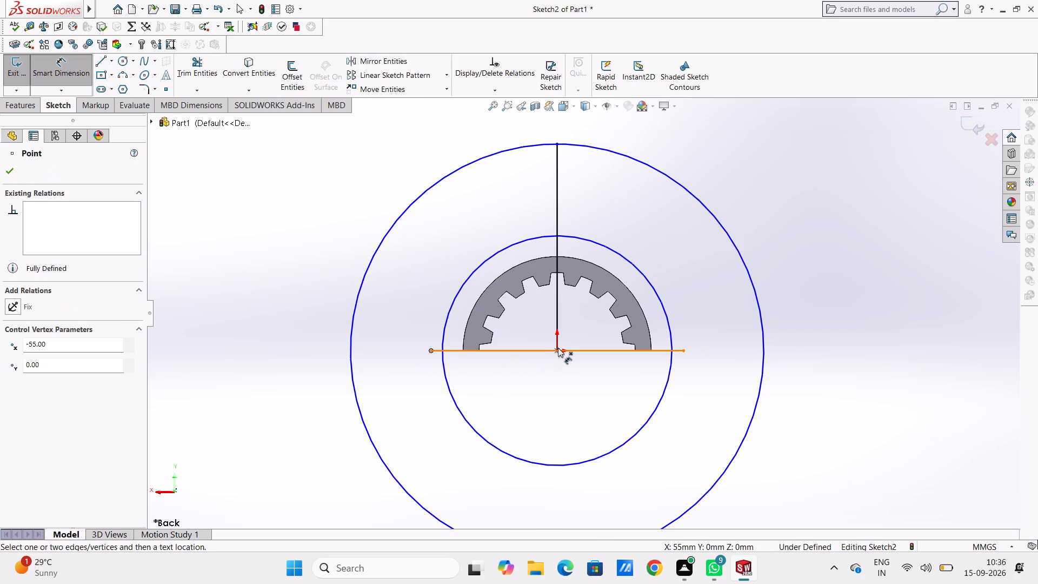
{"action": "left_click", "coordinate": [558, 349]}
{"action": "scroll", "coordinate": [557, 402], "scroll_direction": "down", "scroll_amount": 4}
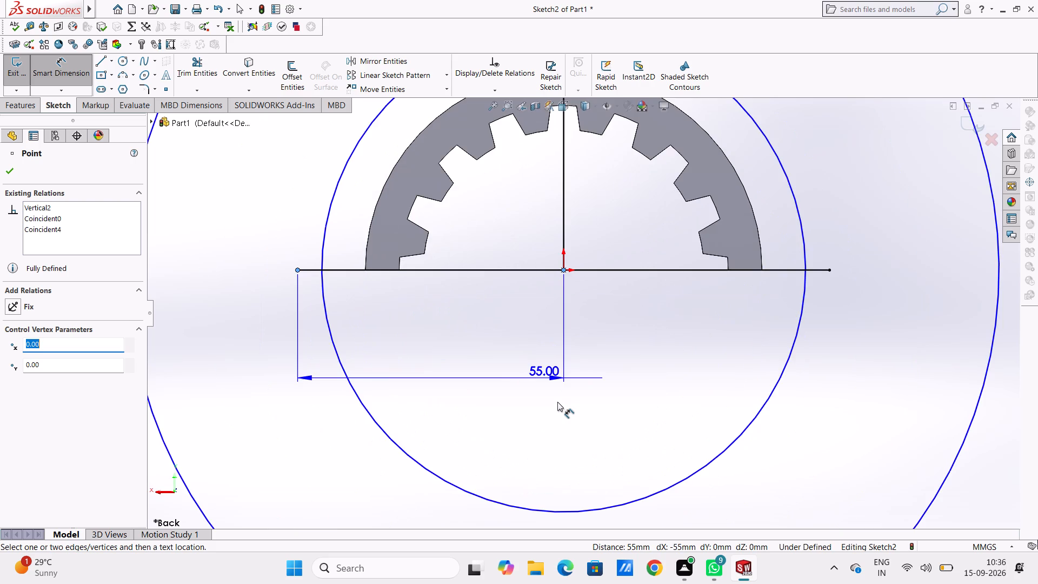
{"action": "scroll", "coordinate": [557, 402], "scroll_direction": "up", "scroll_amount": 7}
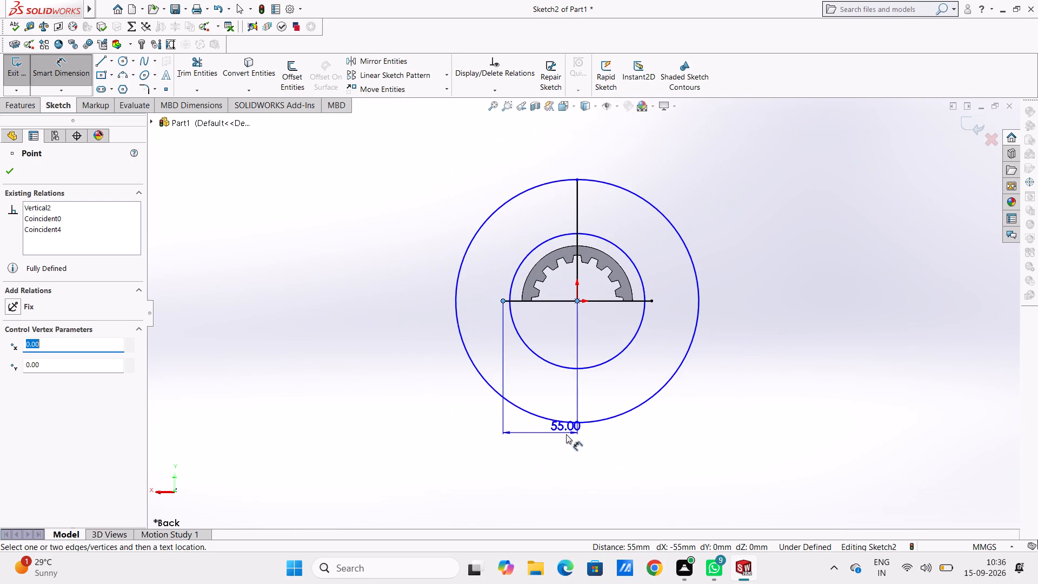
{"action": "left_click", "coordinate": [571, 463]}
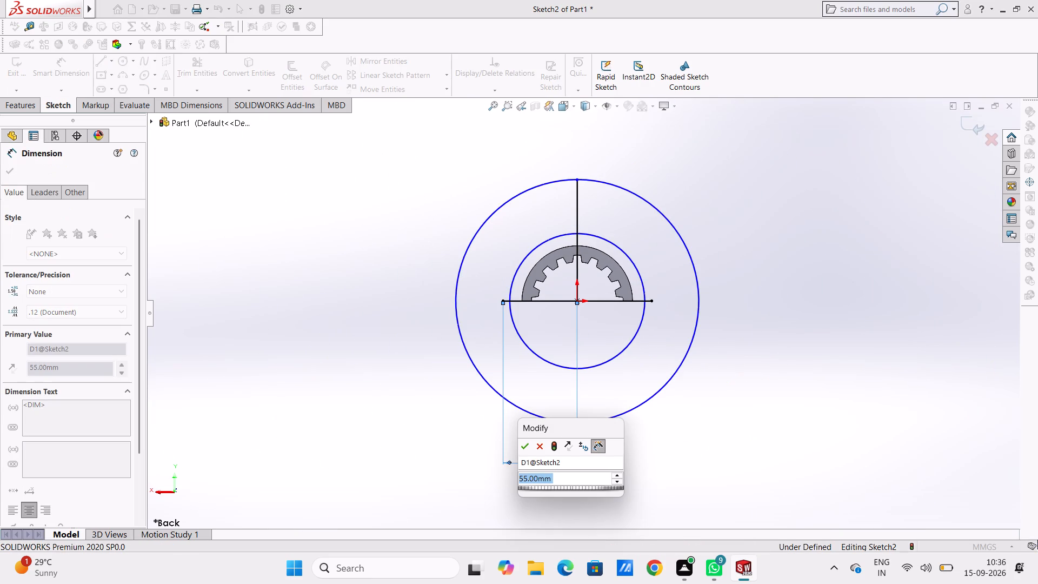
{"action": "key", "text": "Return"}
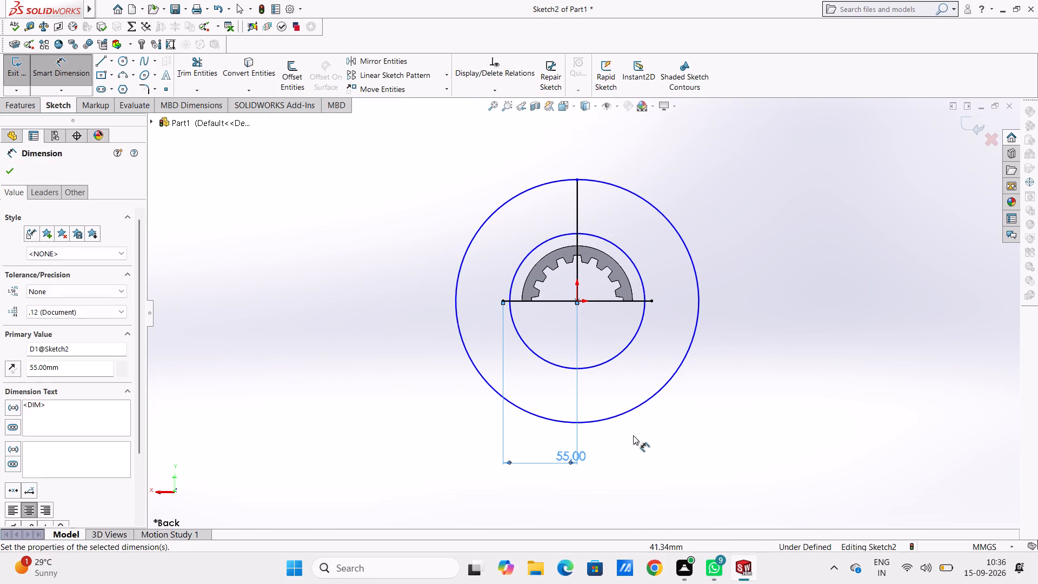
{"action": "left_click", "coordinate": [633, 435]}
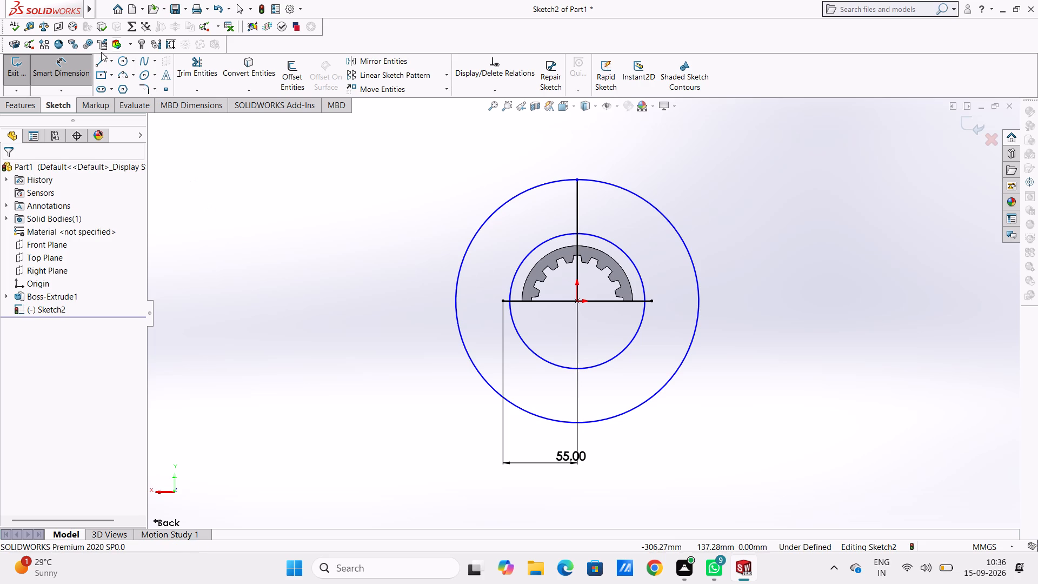
Draw slanted lines upward and outward from both ends of the horizontal line past the outer circle, about 124 mm and 117 mm long.
{"action": "left_click", "coordinate": [101, 60]}
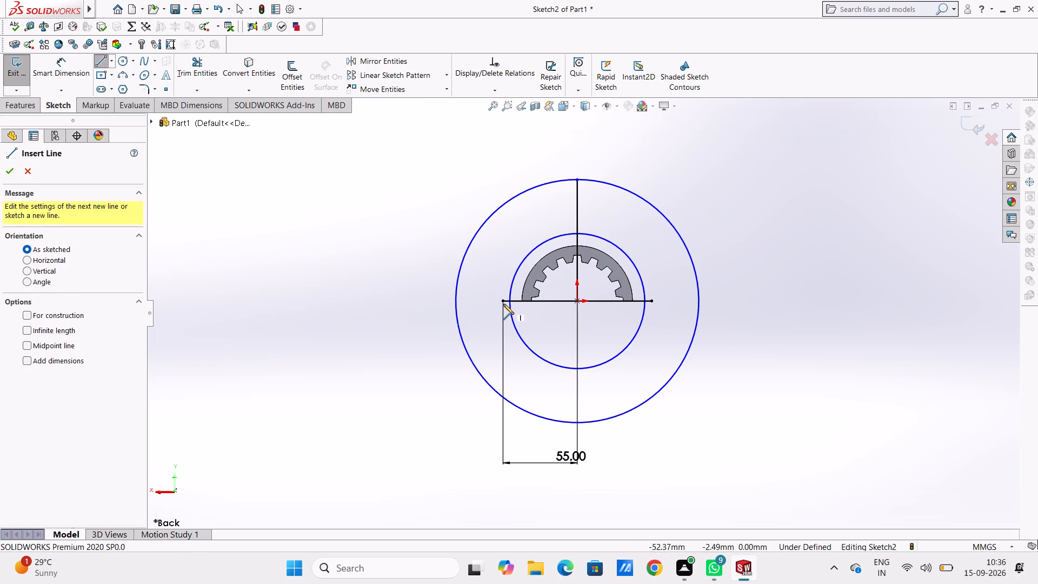
{"action": "left_click", "coordinate": [503, 301]}
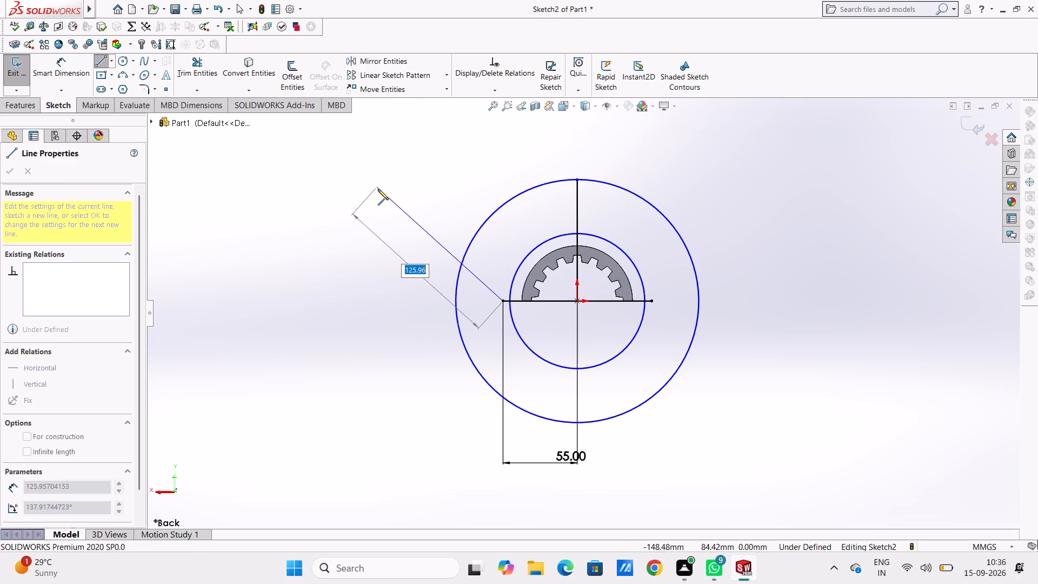
{"action": "left_click", "coordinate": [379, 189]}
{"action": "key", "text": "Escape"}
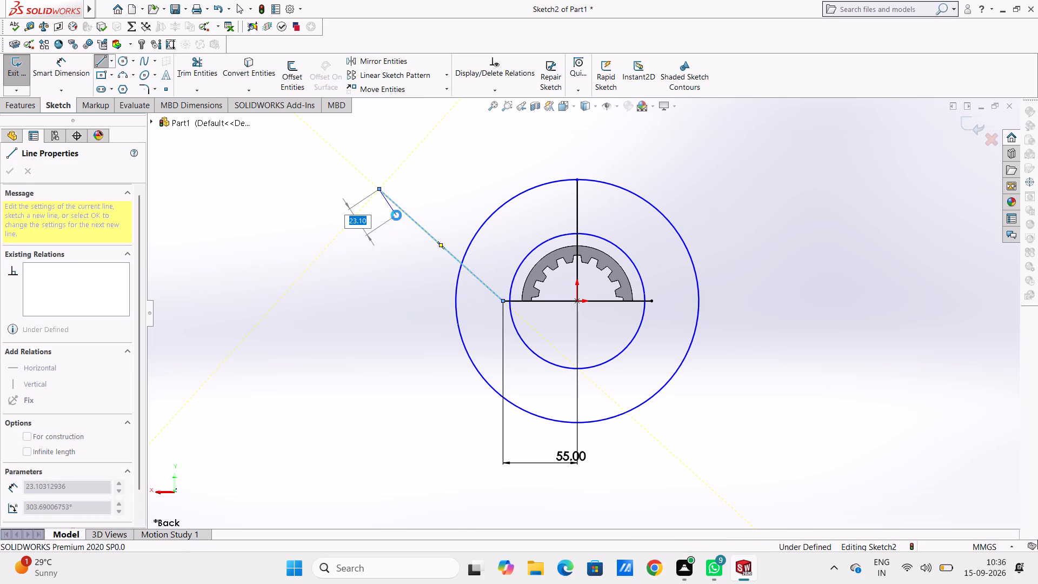
{"action": "left_click", "coordinate": [103, 59]}
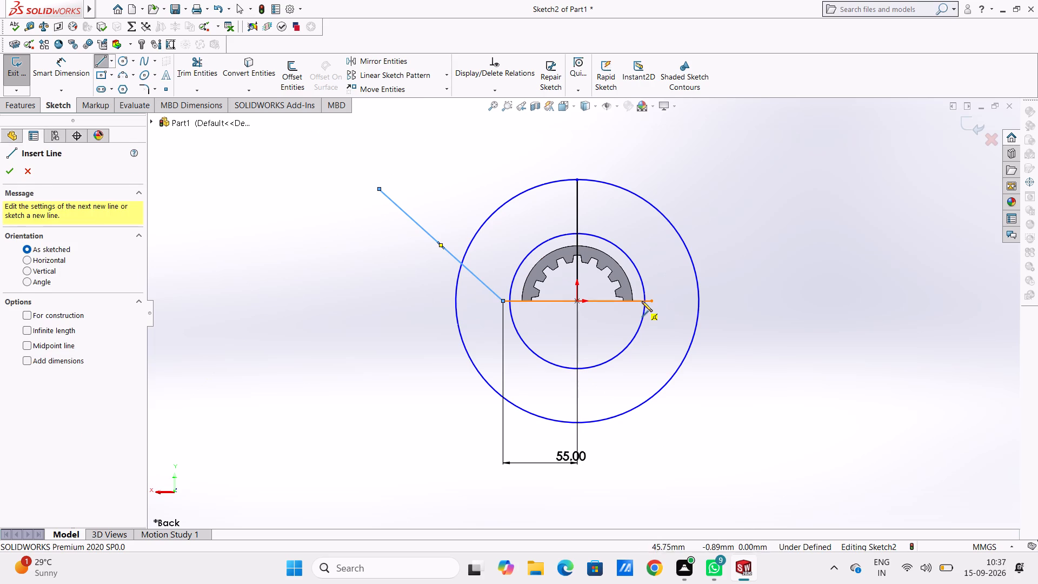
{"action": "left_click", "coordinate": [653, 301]}
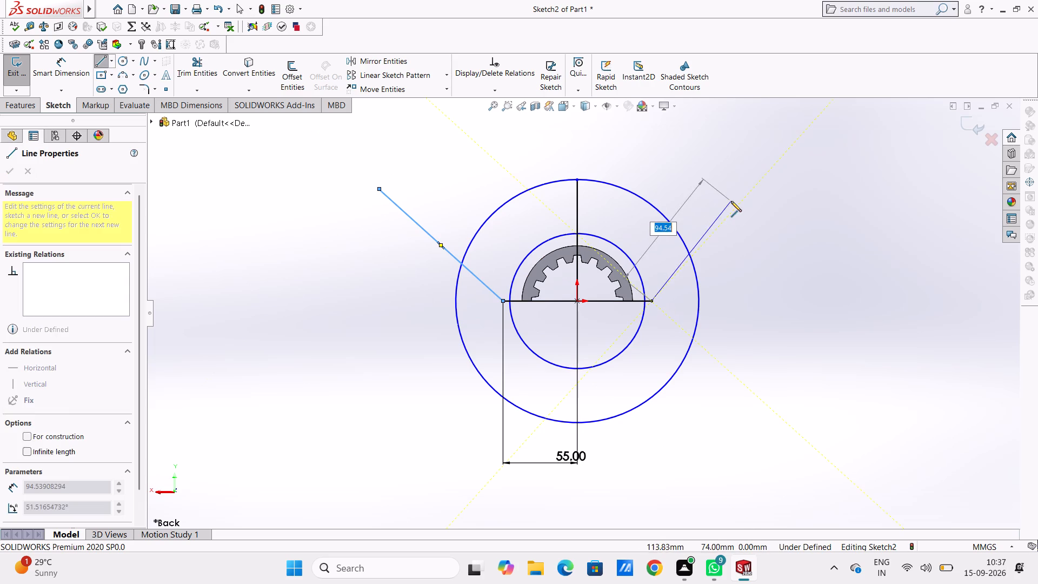
{"action": "left_click", "coordinate": [766, 188]}
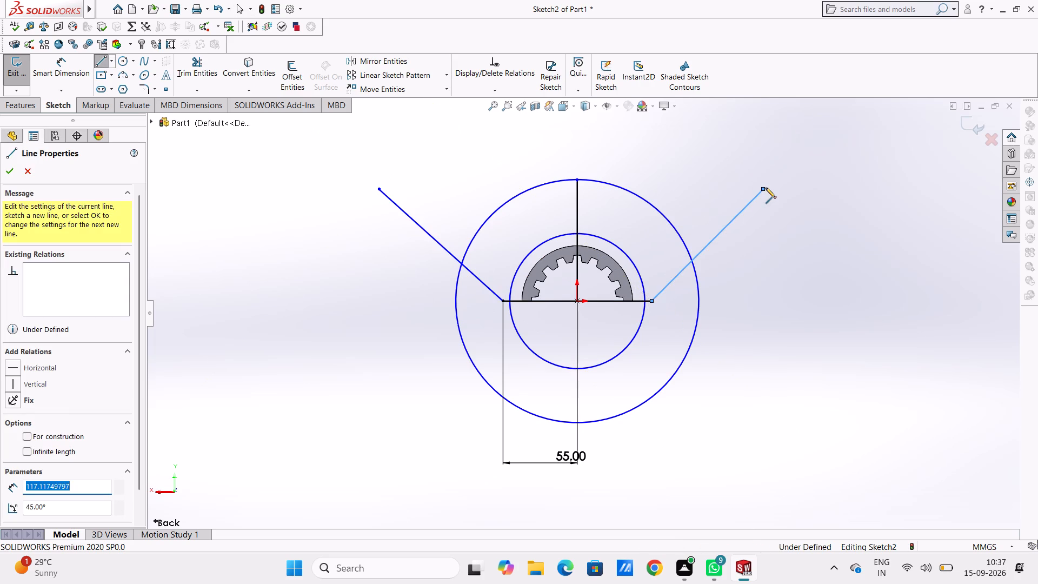
{"action": "key", "text": "Escape"}
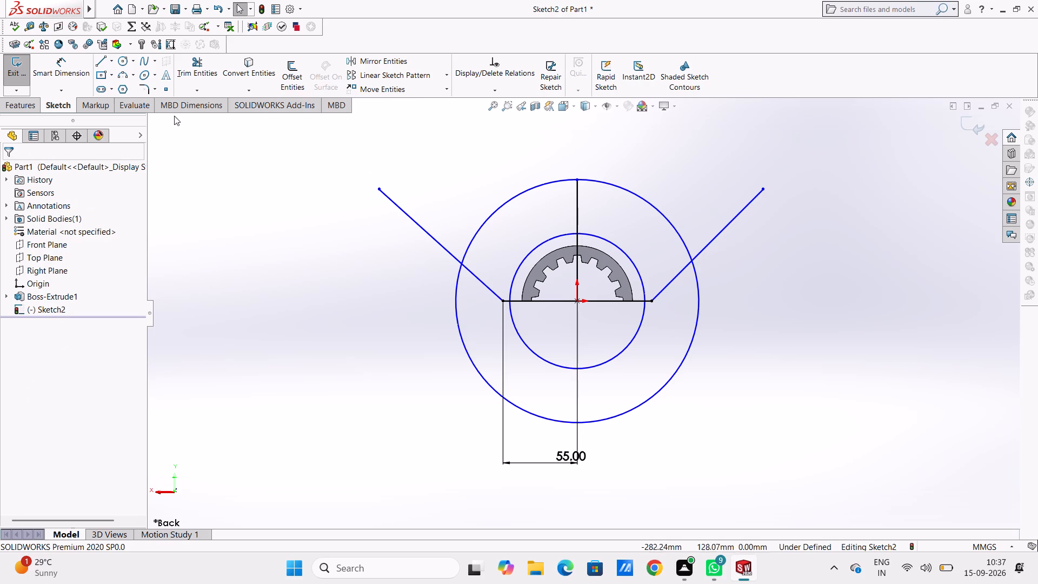
Dimension the angle between each slanted line and the vertical line as 60°.
{"action": "left_click", "coordinate": [70, 64]}
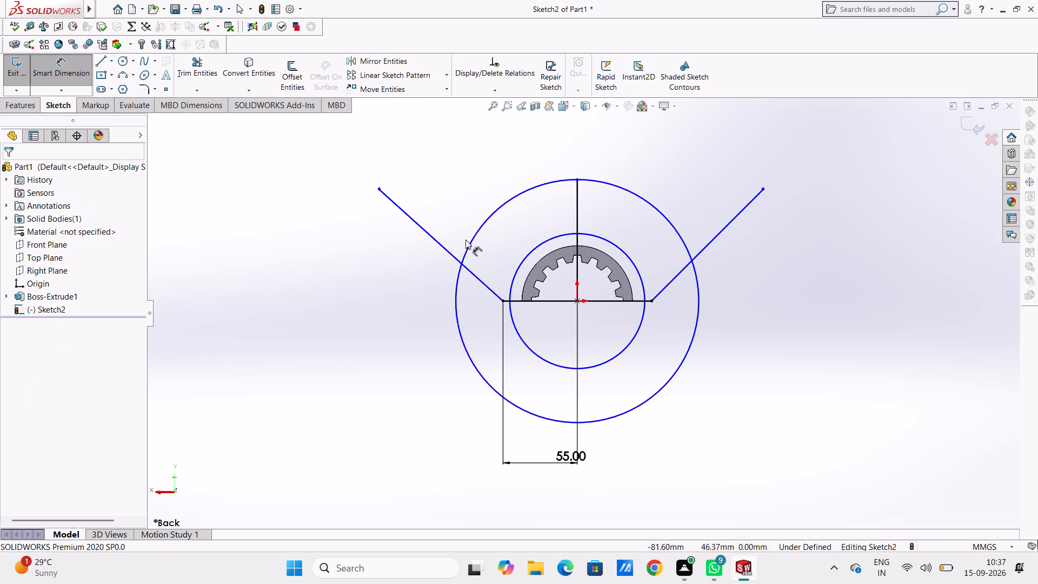
{"action": "left_click", "coordinate": [441, 245]}
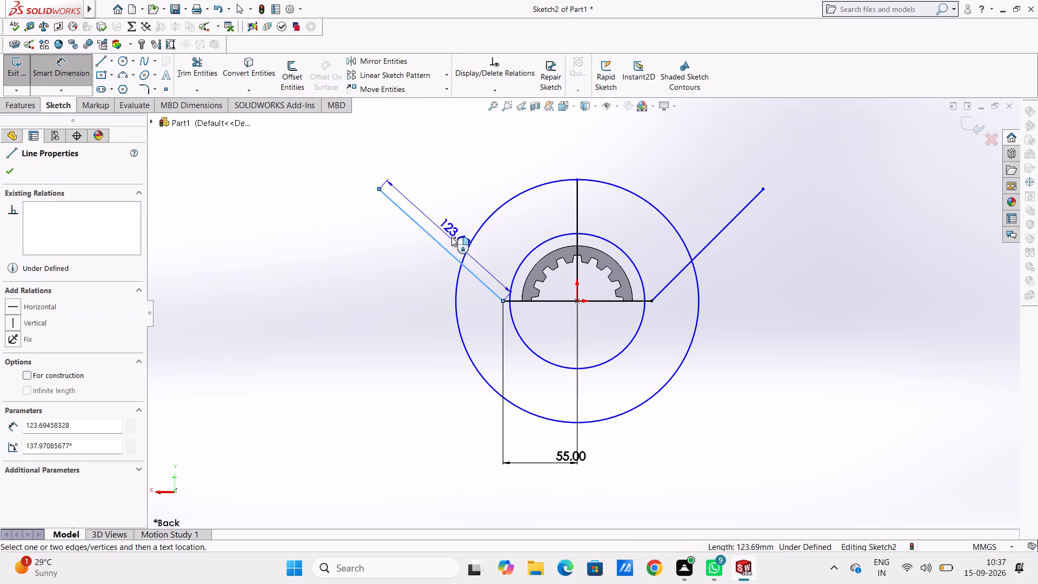
{"action": "left_click", "coordinate": [576, 208]}
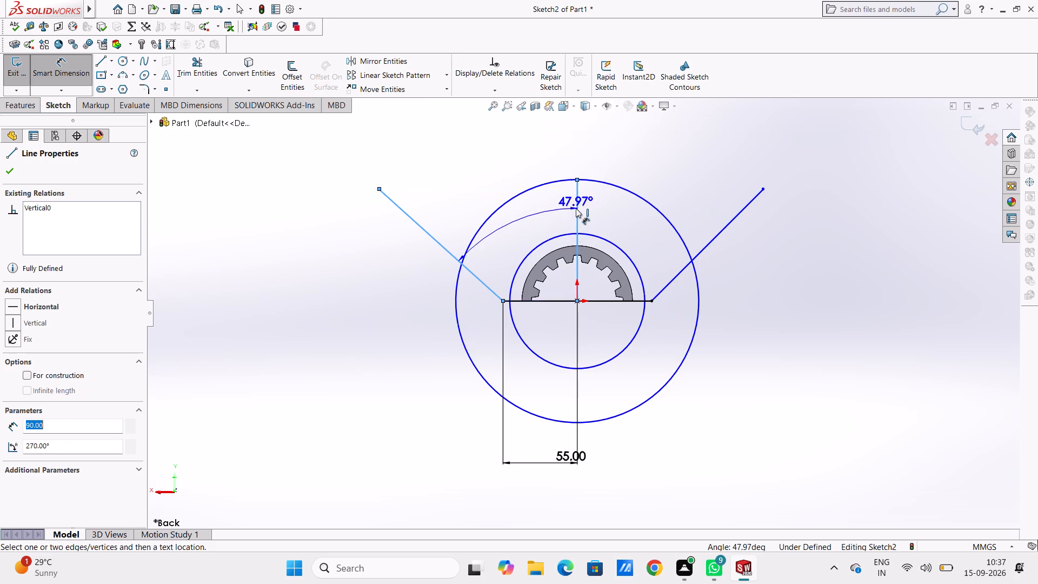
{"action": "left_click", "coordinate": [531, 162]}
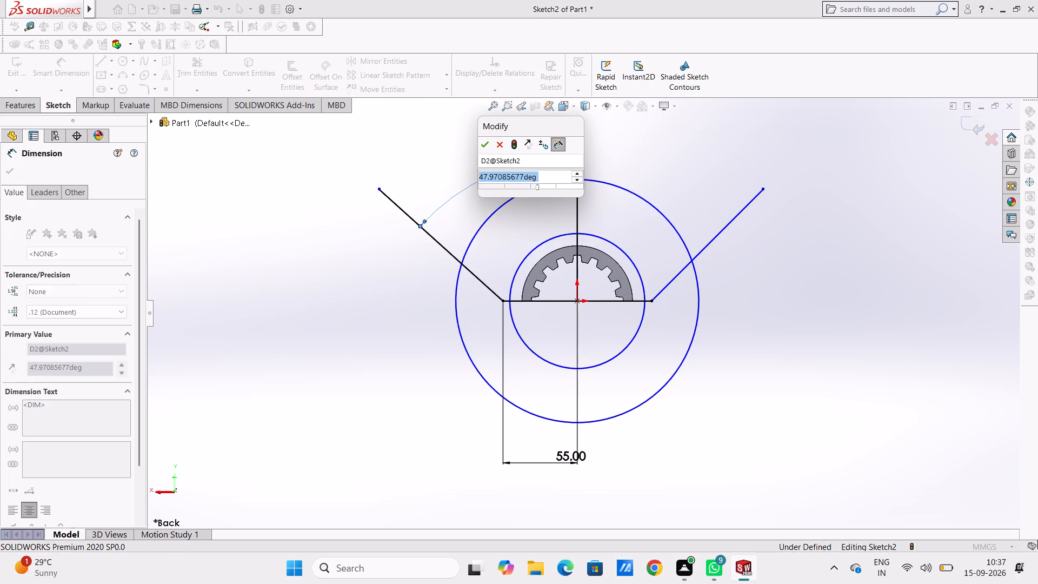
{"action": "type", "text": "60"}
{"action": "key", "text": "Return"}
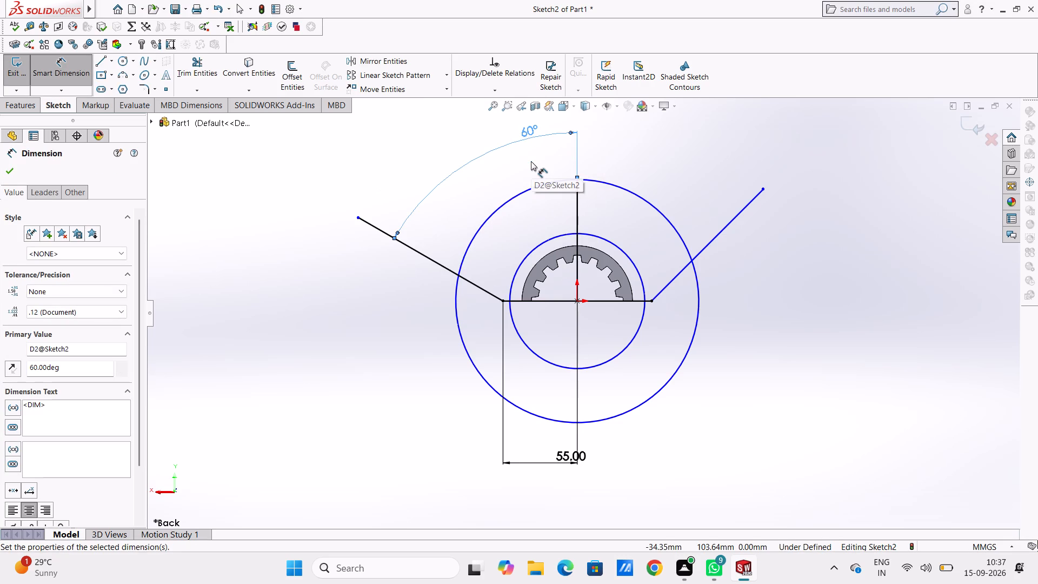
{"action": "left_click", "coordinate": [531, 161]}
{"action": "left_click", "coordinate": [578, 202]}
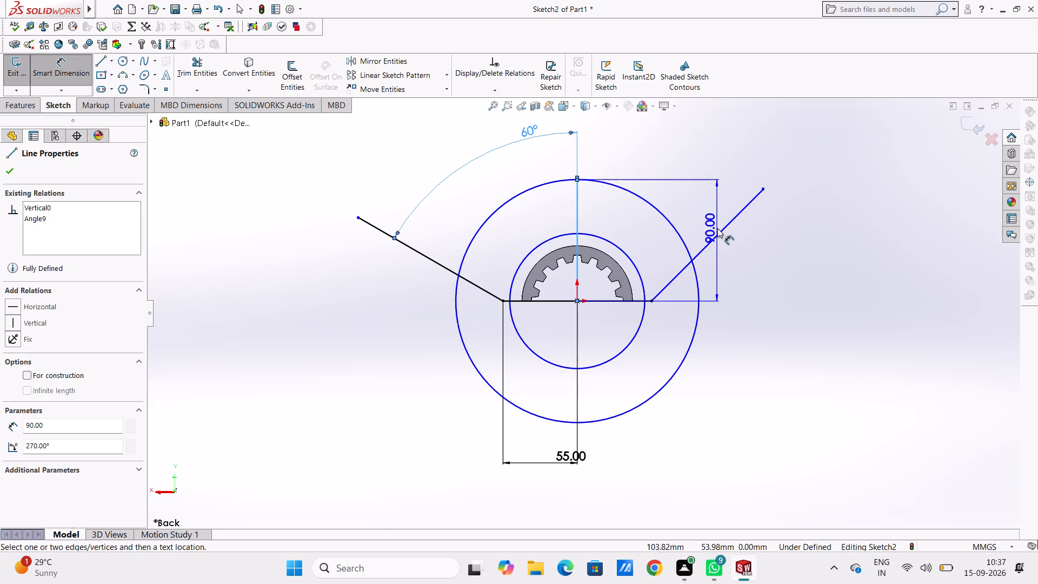
{"action": "left_click", "coordinate": [723, 232]}
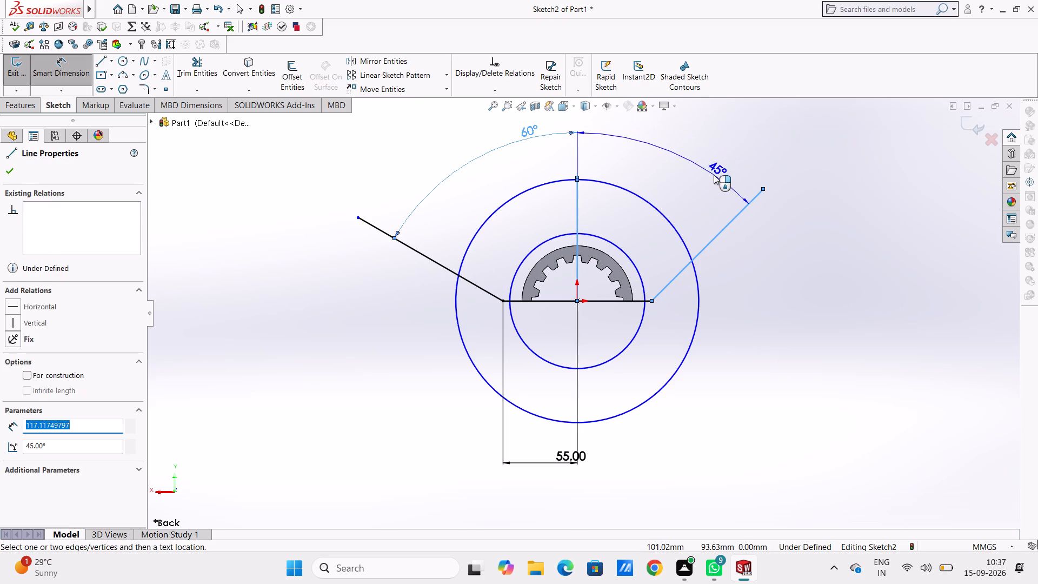
{"action": "left_click", "coordinate": [714, 175]}
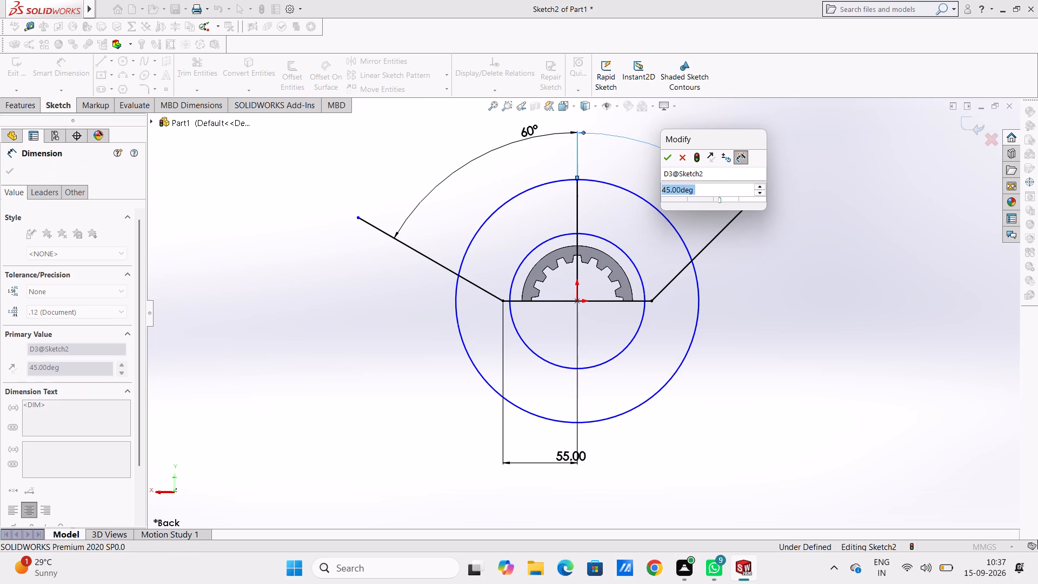
{"action": "type", "text": "60"}
{"action": "key", "text": "Return"}
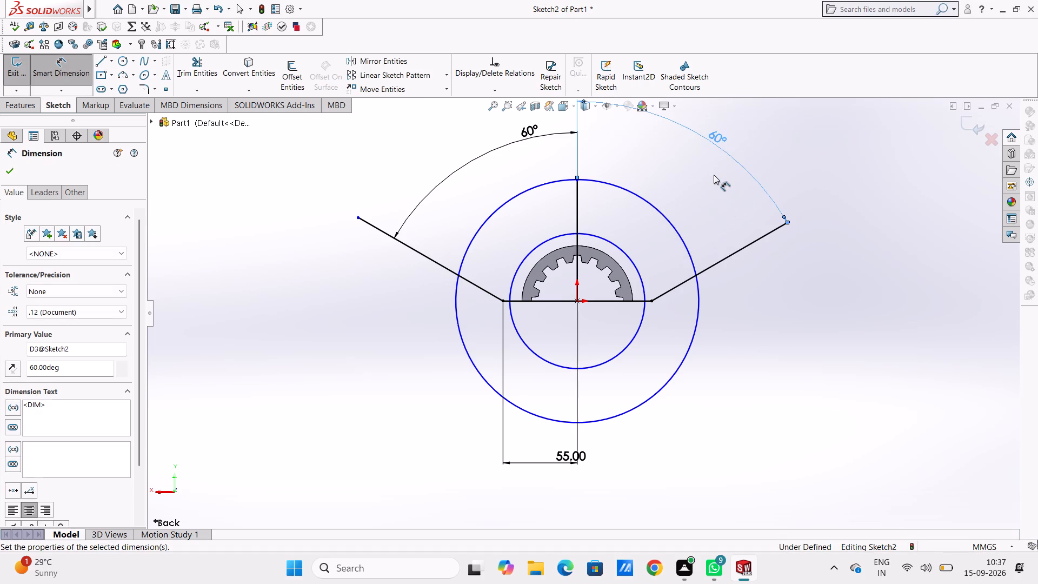
{"action": "left_click", "coordinate": [711, 178]}
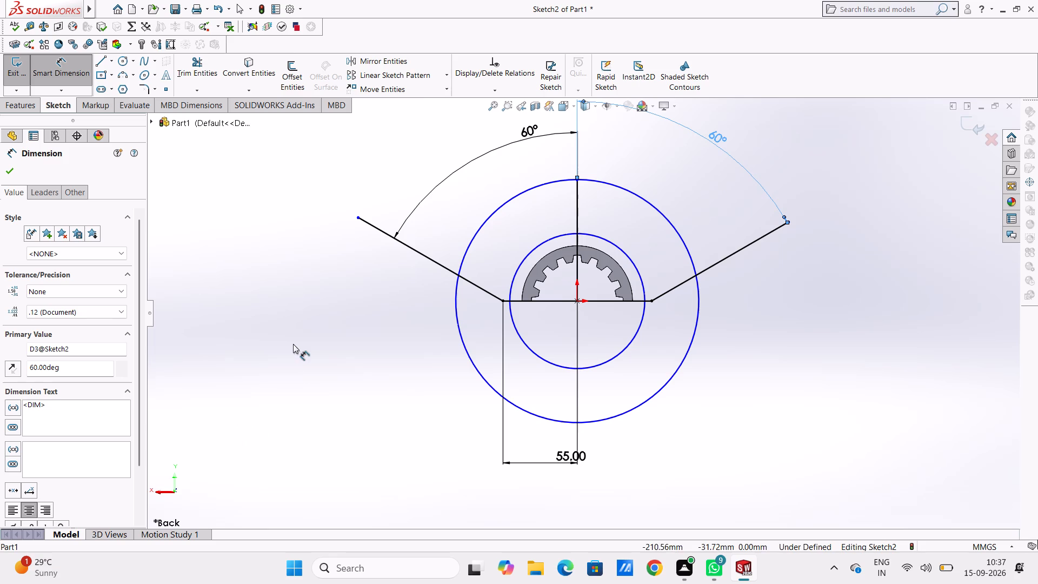
Trim the portions of both slanted lines that extend beyond the outer circle.
{"action": "left_click", "coordinate": [188, 75]}
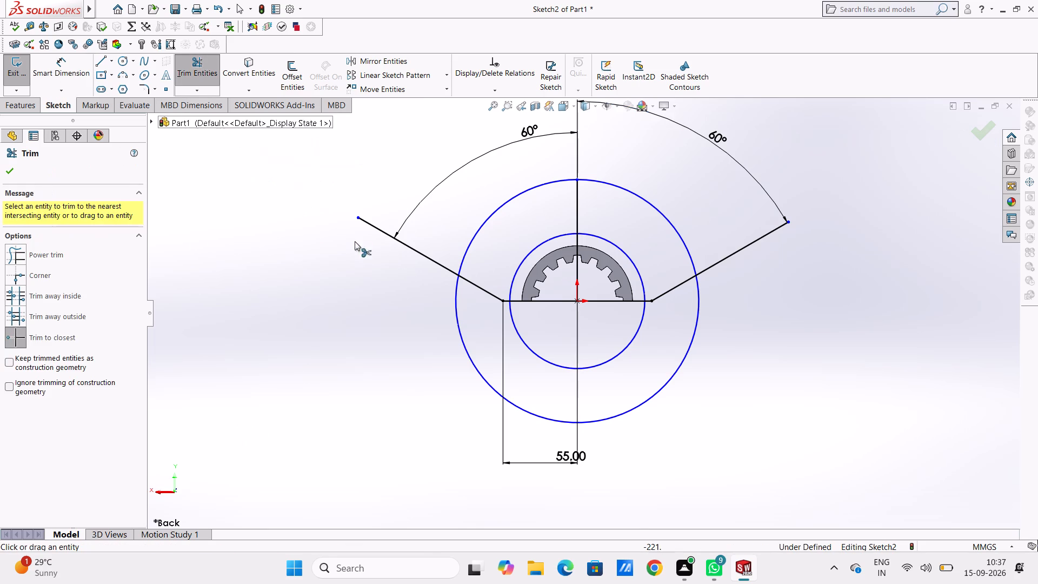
{"action": "left_click", "coordinate": [381, 230]}
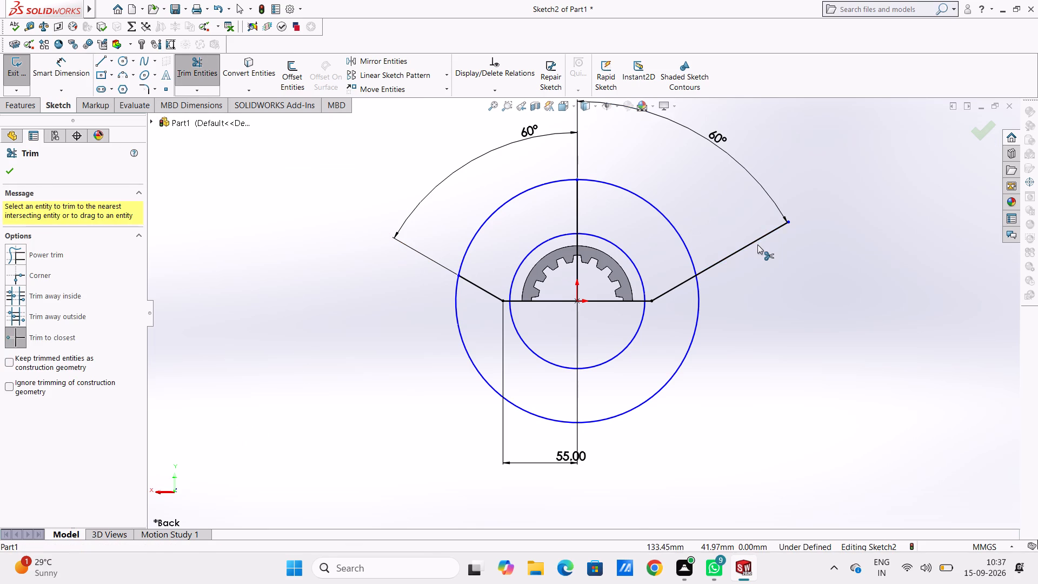
{"action": "left_click", "coordinate": [756, 240]}
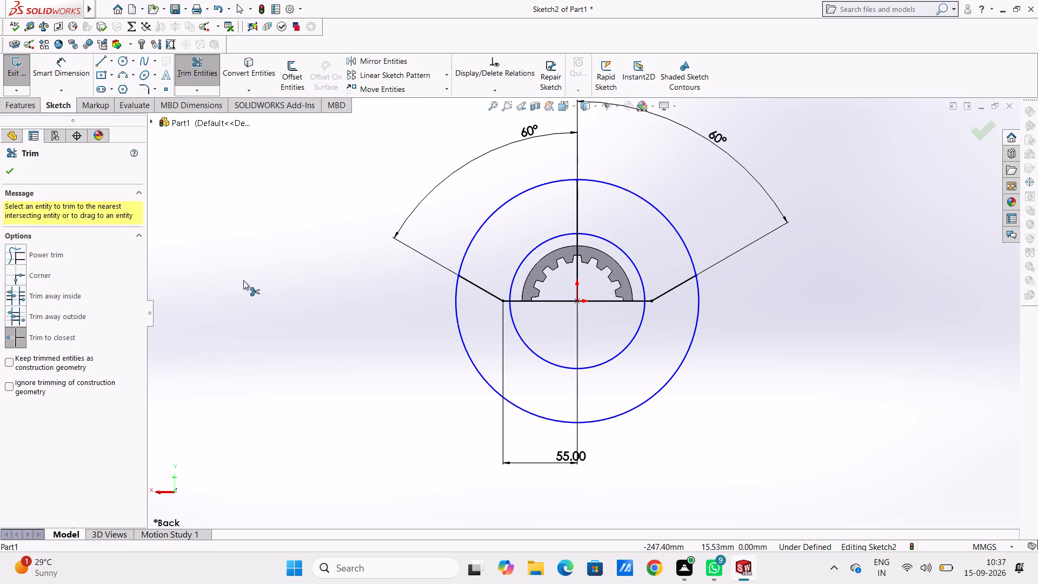
{"action": "key", "text": "Escape"}
{"action": "key", "text": "Escape"}
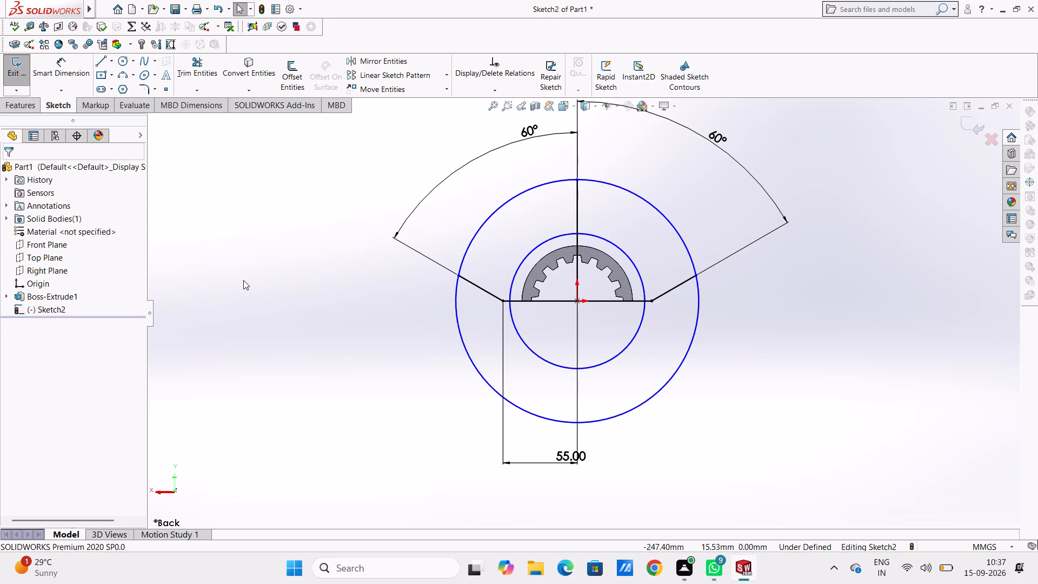
Start a sketch fillet with its radius set to 10 mm.
{"action": "scroll", "coordinate": [603, 224], "scroll_direction": "down", "scroll_amount": 3}
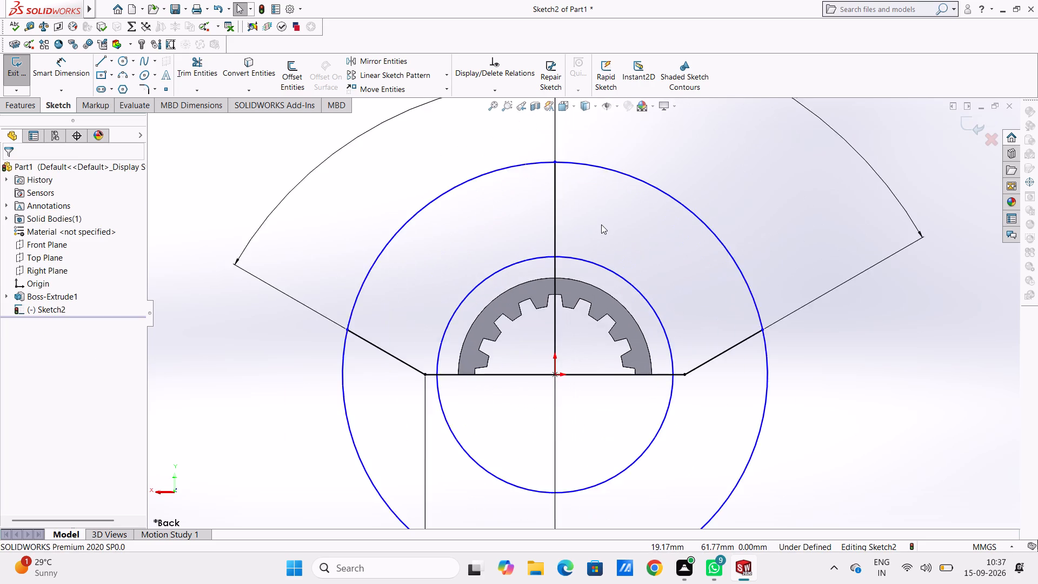
{"action": "scroll", "coordinate": [601, 224], "scroll_direction": "down", "scroll_amount": 1}
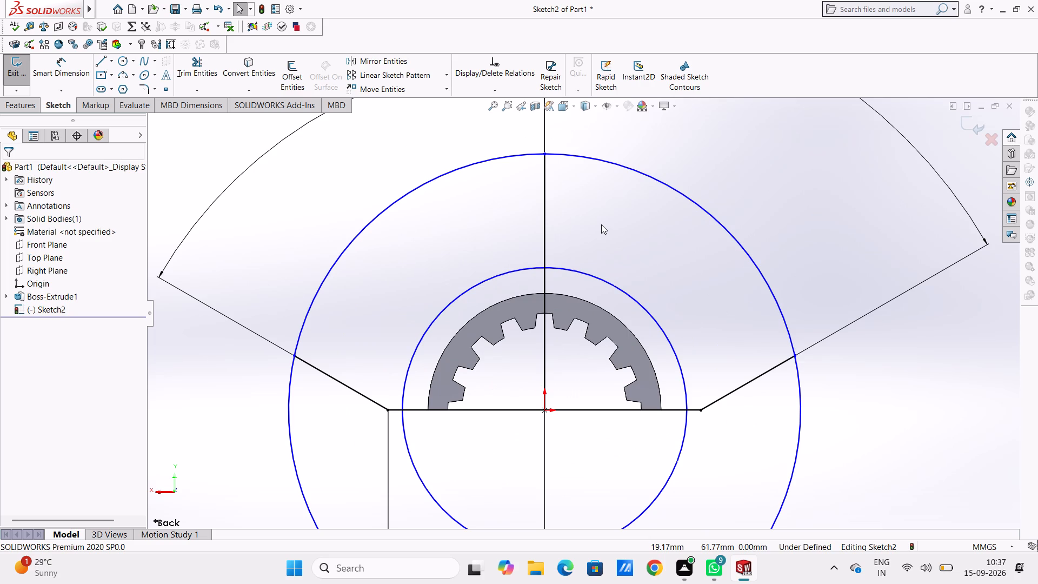
{"action": "left_click", "coordinate": [141, 87]}
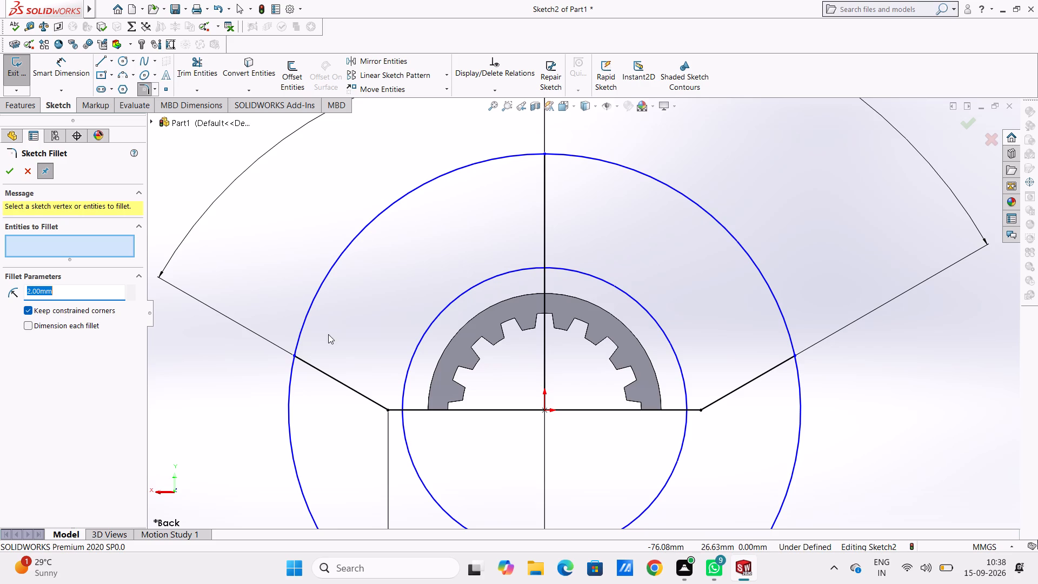
{"action": "type", "text": "10"}
{"action": "key", "text": "Return"}
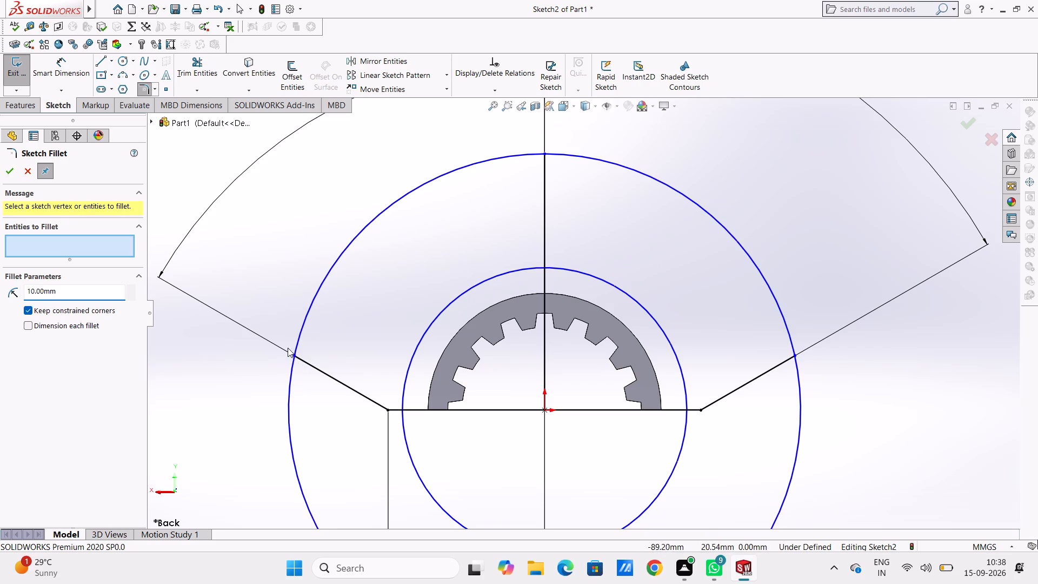
Trim the lower arc of the outer circle between the two slanted lines.
{"action": "left_click", "coordinate": [182, 74]}
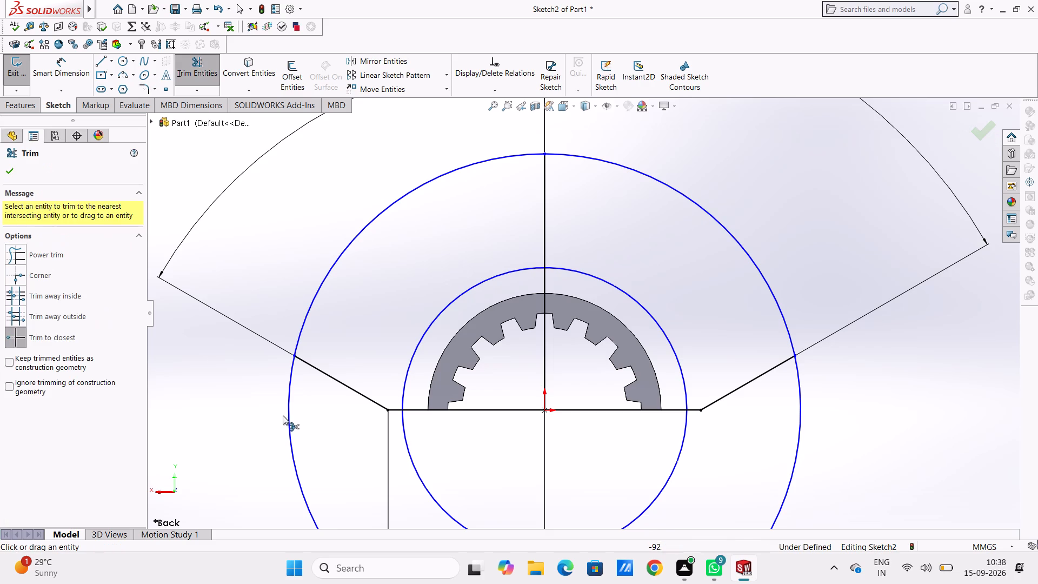
{"action": "left_click", "coordinate": [291, 414]}
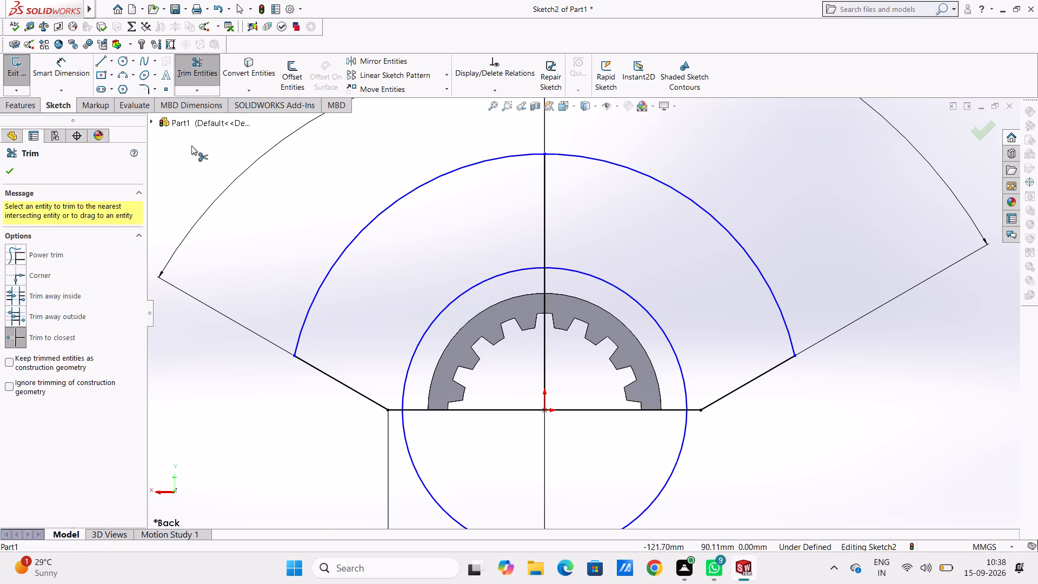
Fillet both corners where the outer arc meets the slanted lines with a 10 mm radius.
{"action": "left_click", "coordinate": [146, 92]}
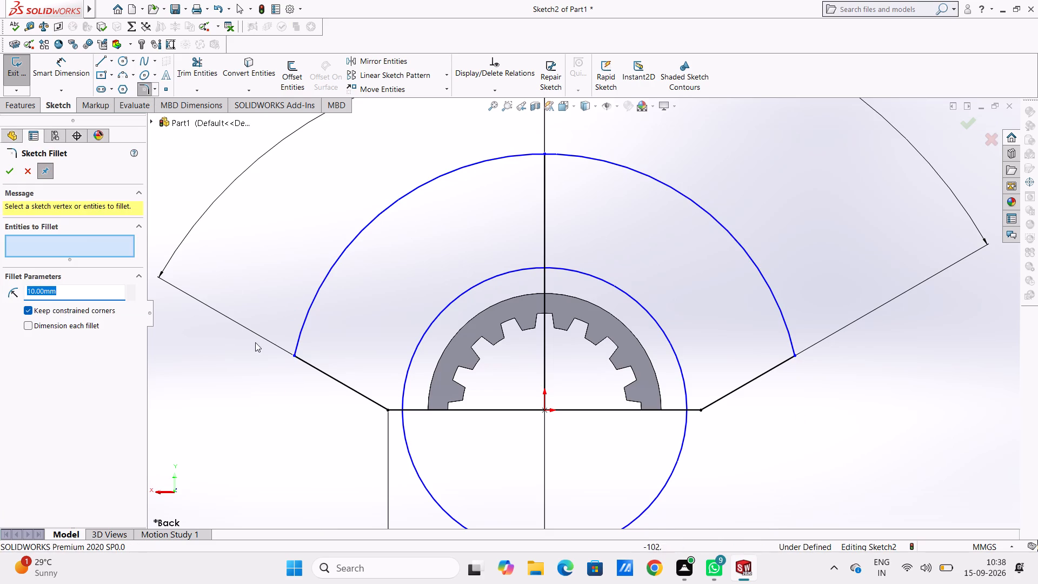
{"action": "left_click", "coordinate": [296, 356]}
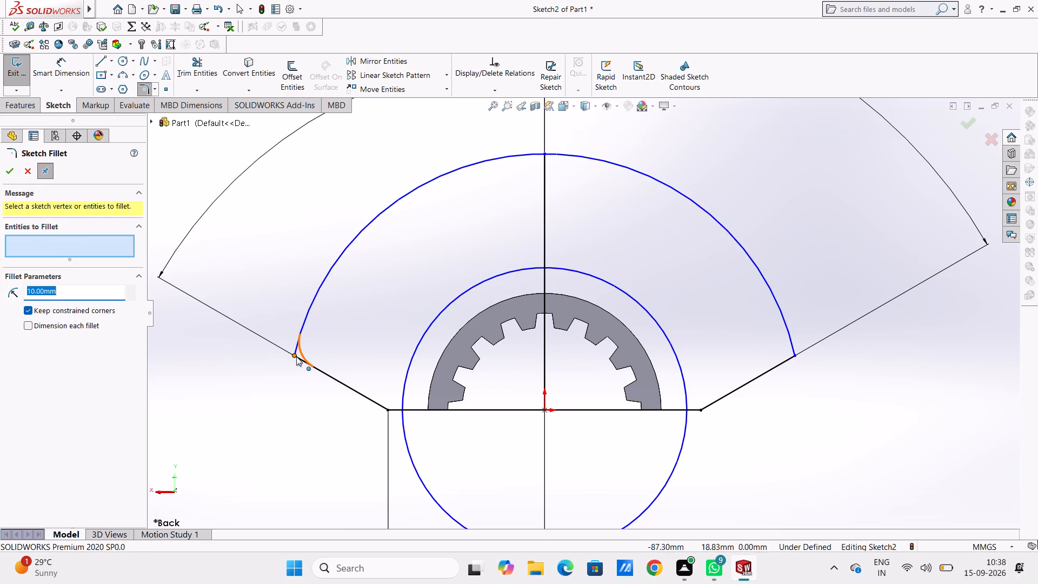
{"action": "left_click", "coordinate": [796, 359]}
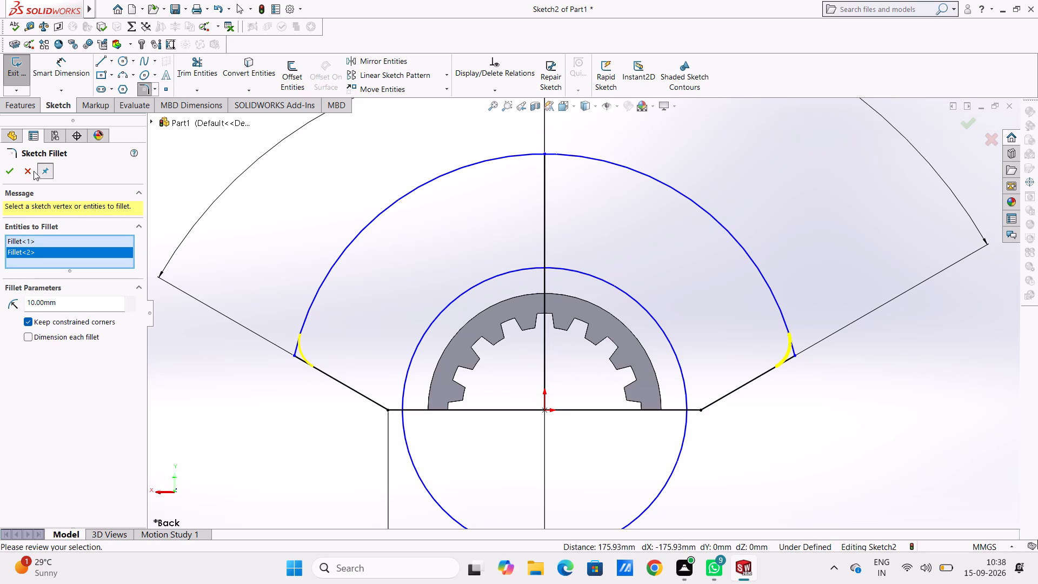
{"action": "left_click", "coordinate": [8, 172]}
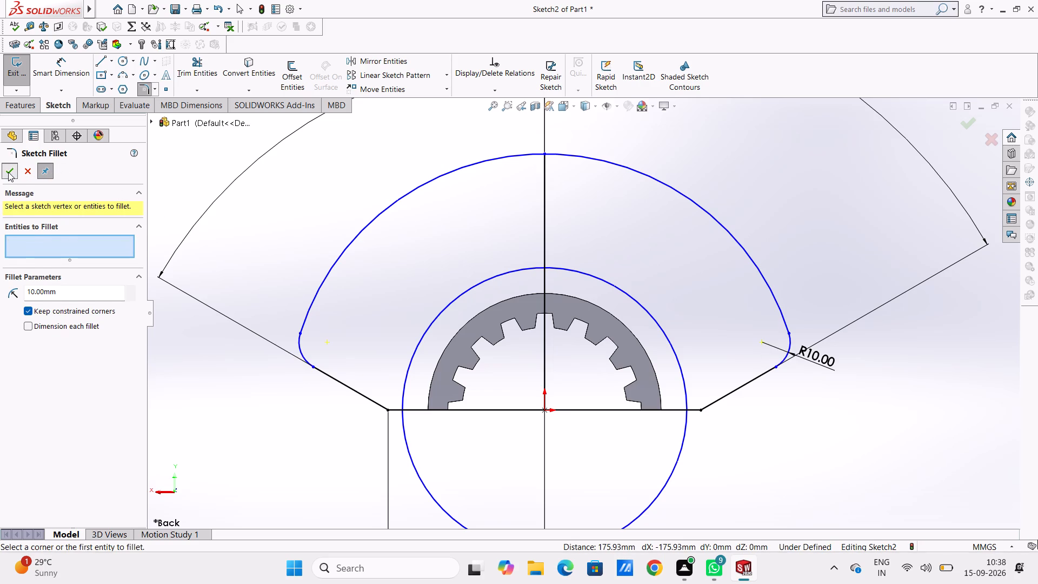
{"action": "left_click", "coordinate": [8, 171]}
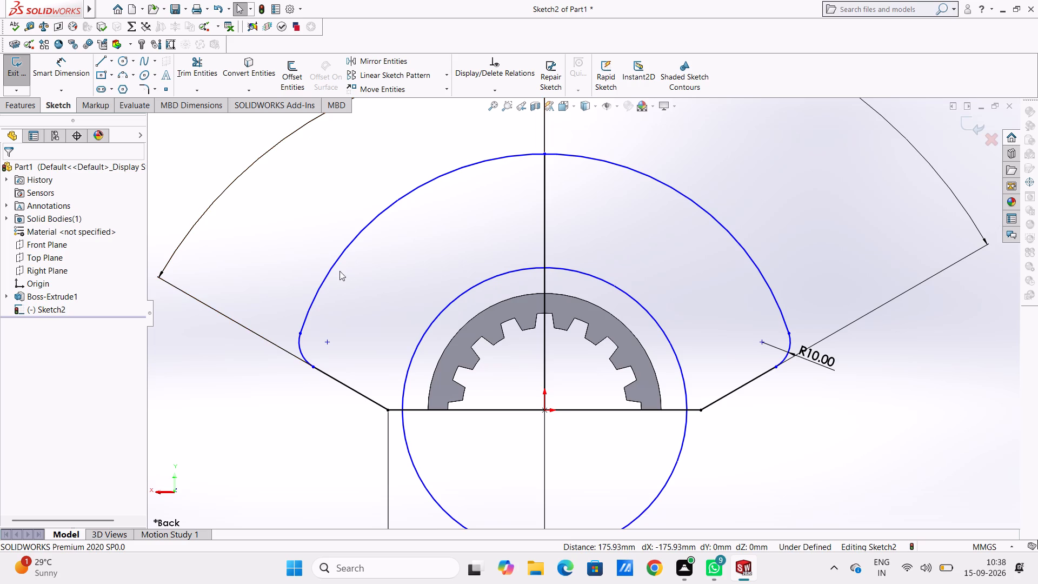
Draw a 24 mm vertical line up from the base line's left end, a near-horizontal line across, and a vertical of about 27 mm down to its right end.
{"action": "left_click", "coordinate": [102, 64]}
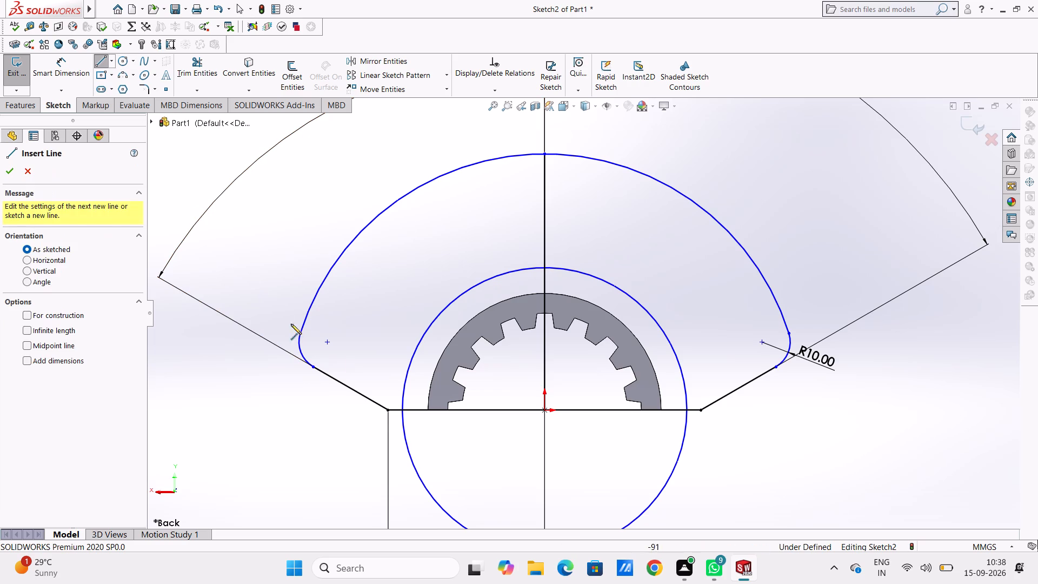
{"action": "left_click", "coordinate": [388, 409]}
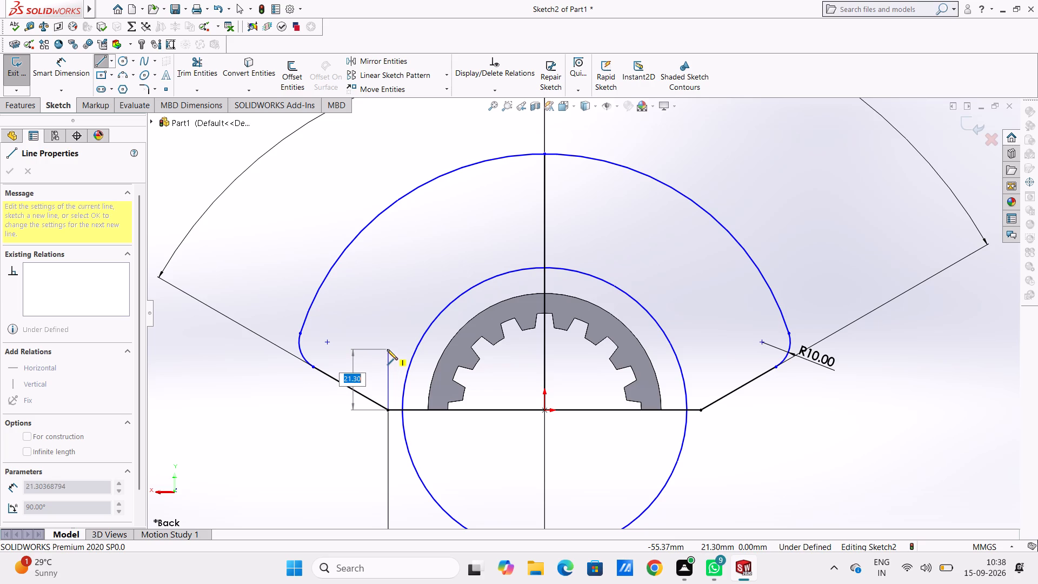
{"action": "type", "text": "24"}
{"action": "key", "text": "Return"}
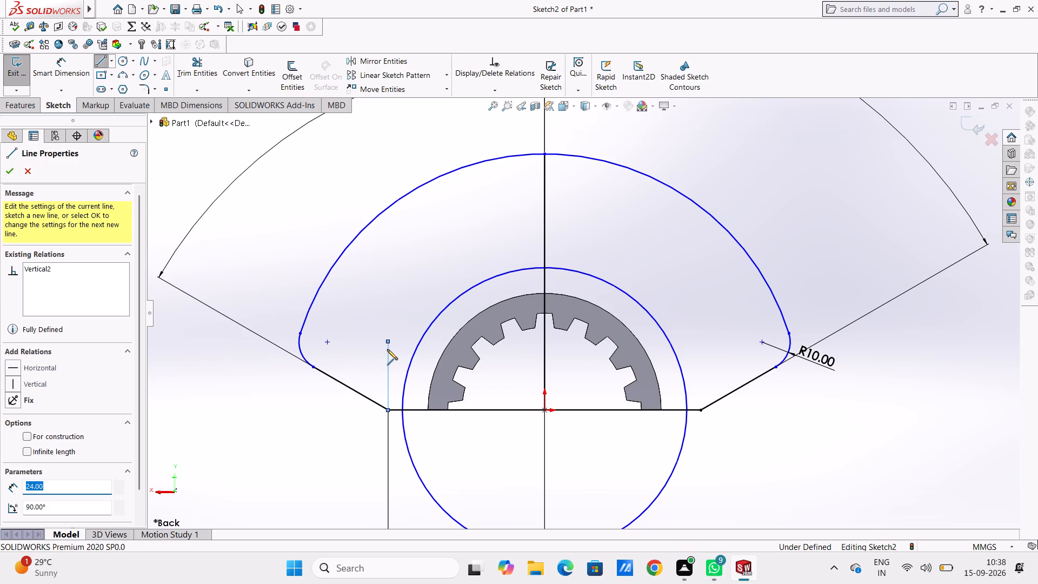
{"action": "left_click", "coordinate": [702, 335]}
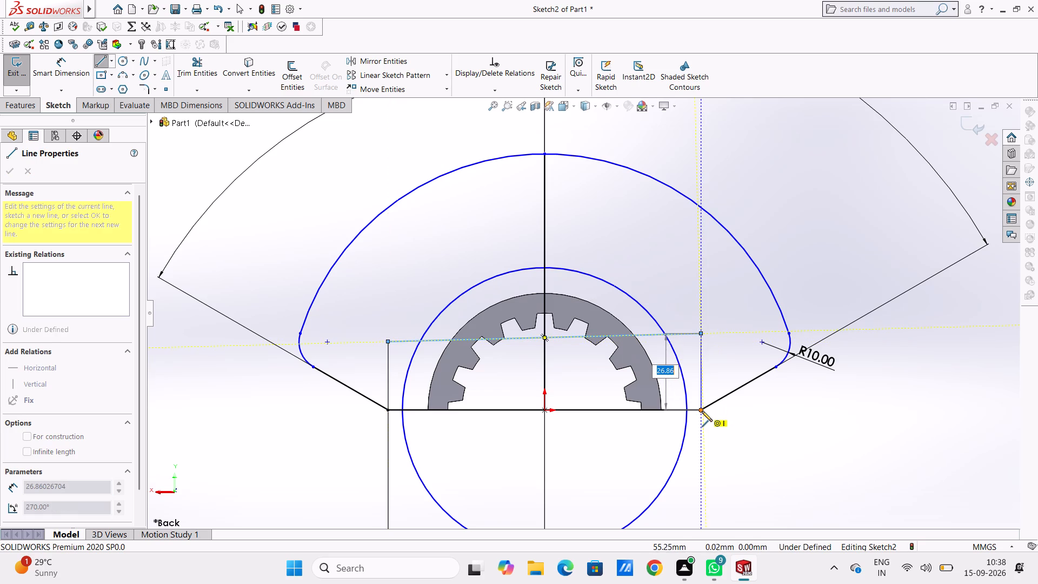
{"action": "left_click", "coordinate": [702, 411]}
{"action": "key", "text": "Escape"}
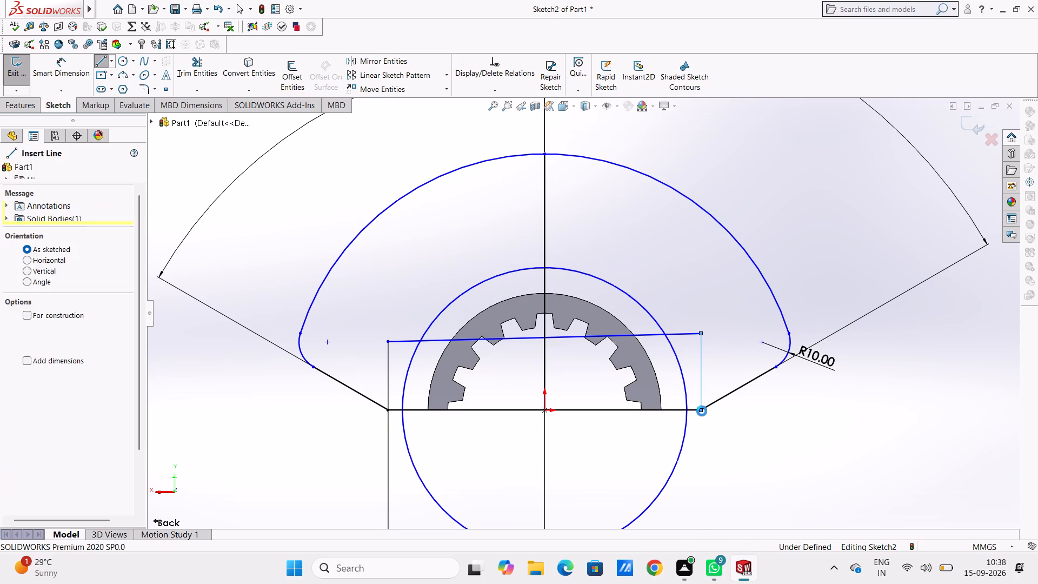
{"action": "key", "text": "Escape"}
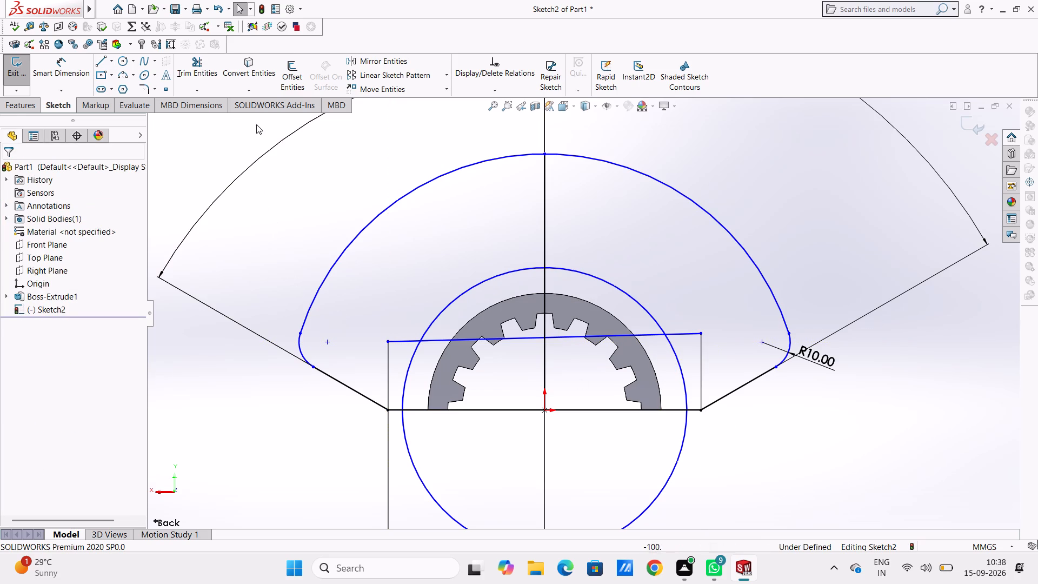
Trim the part of the near-horizontal line that lies inside the inner circle.
{"action": "left_click", "coordinate": [185, 64]}
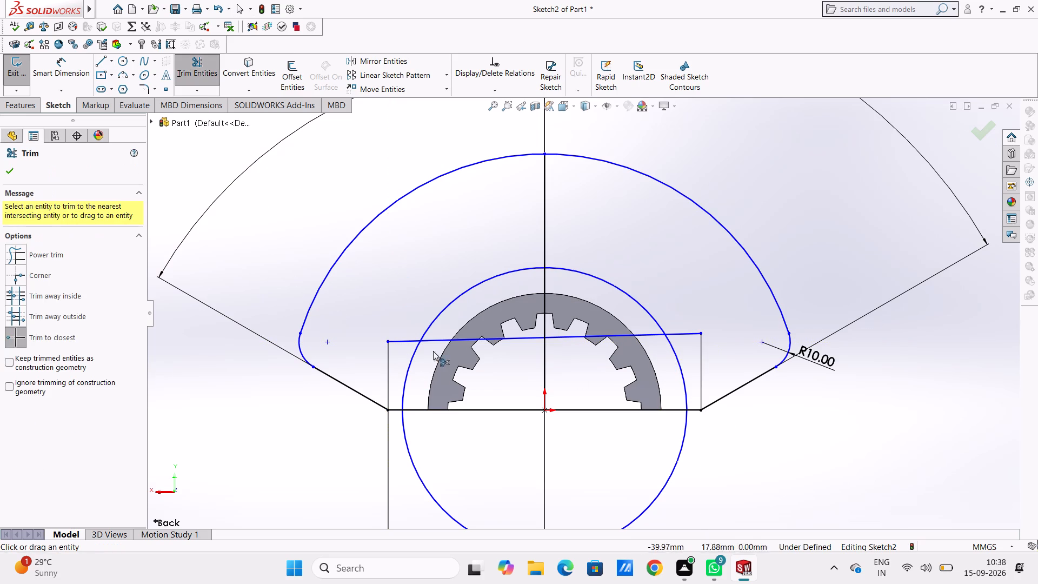
{"action": "left_click", "coordinate": [433, 339]}
{"action": "left_click", "coordinate": [573, 337]}
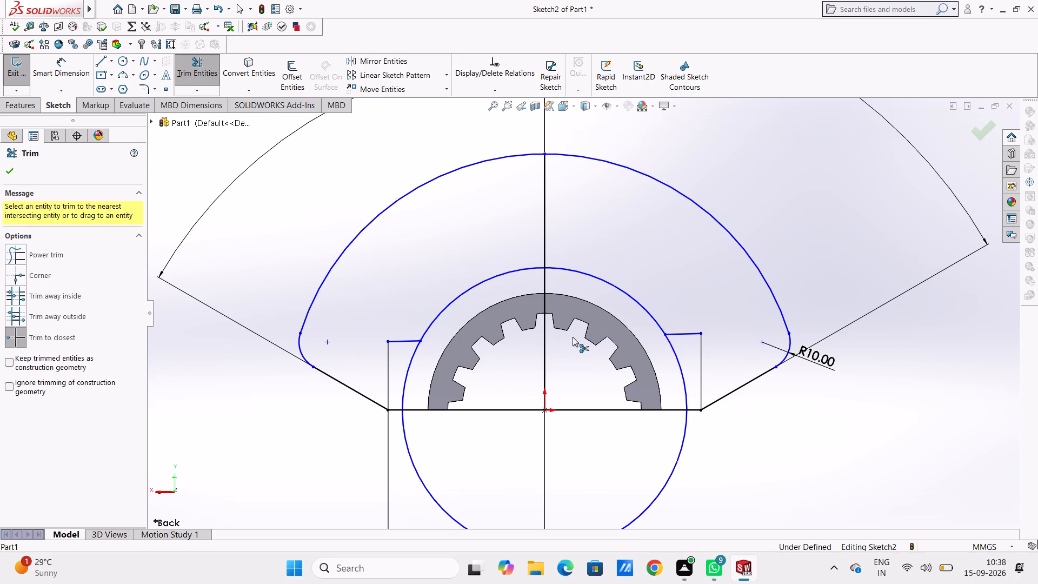
{"action": "key", "text": "Escape"}
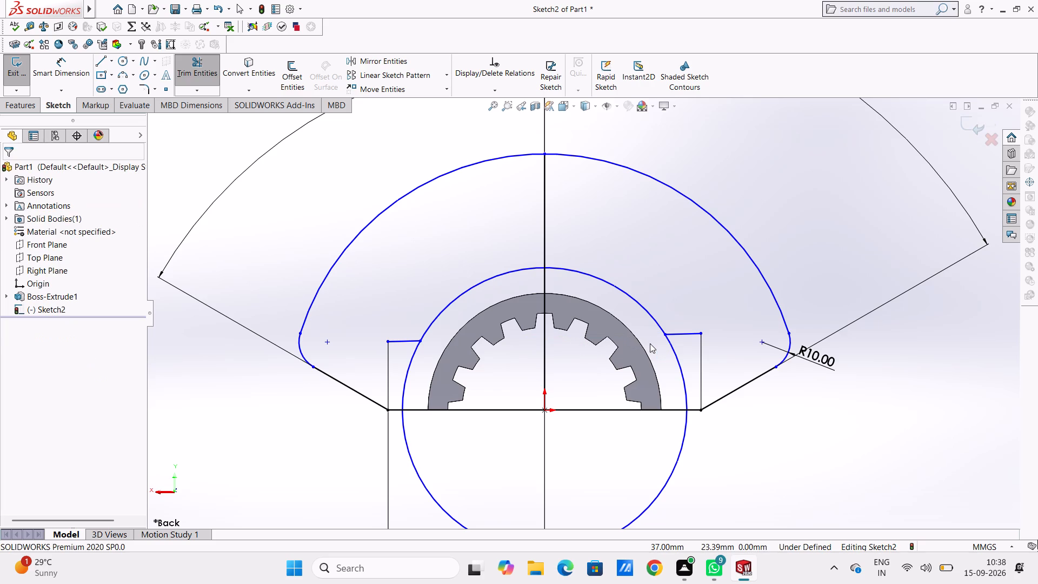
{"action": "key", "text": "Escape"}
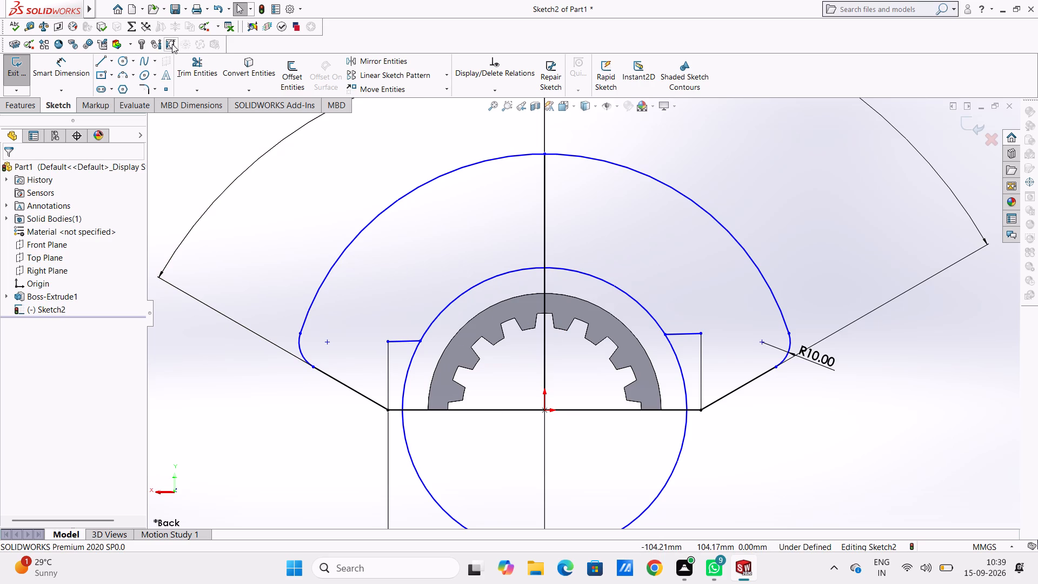
Draw a circle of radius 82 mm centred on the origin.
{"action": "left_click", "coordinate": [119, 60]}
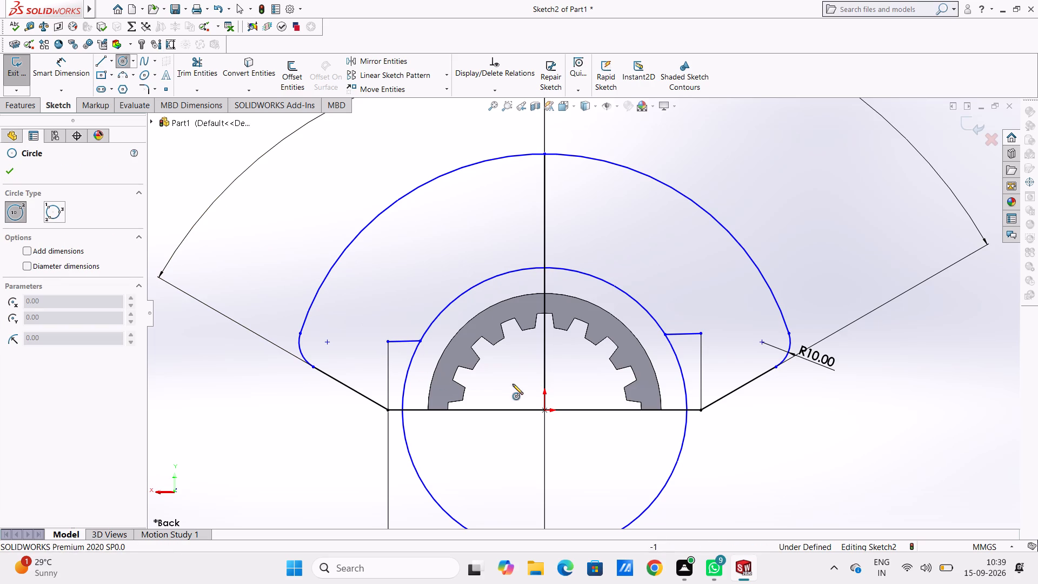
{"action": "left_click", "coordinate": [545, 410]}
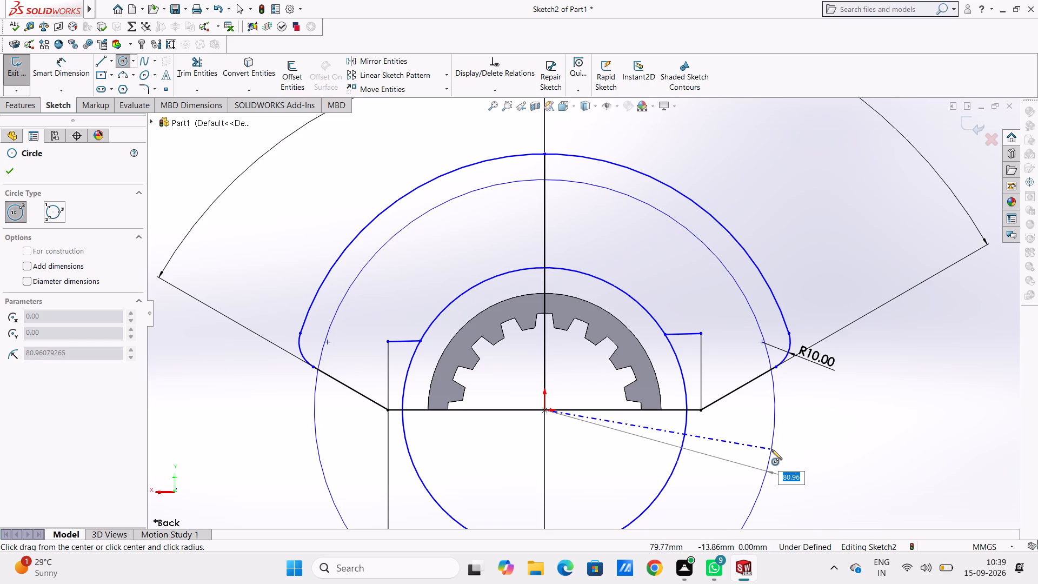
{"action": "type", "text": "82"}
{"action": "key", "text": "Return"}
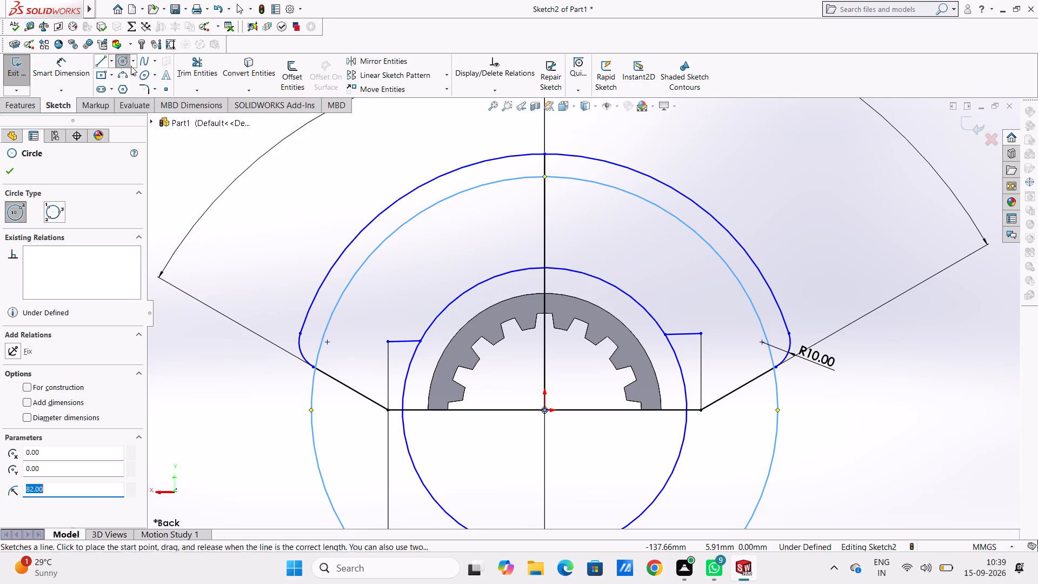
Trim the lower arc of the 82 mm radius circle between the two slanted lines.
{"action": "left_click", "coordinate": [188, 69]}
{"action": "scroll", "coordinate": [297, 258], "scroll_direction": "down", "scroll_amount": 1}
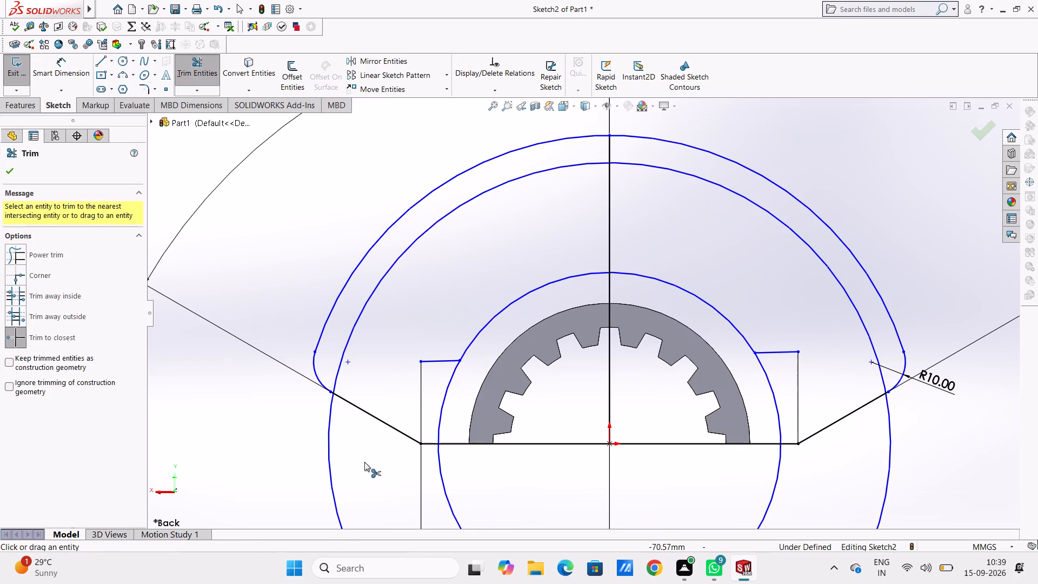
{"action": "left_click", "coordinate": [327, 456]}
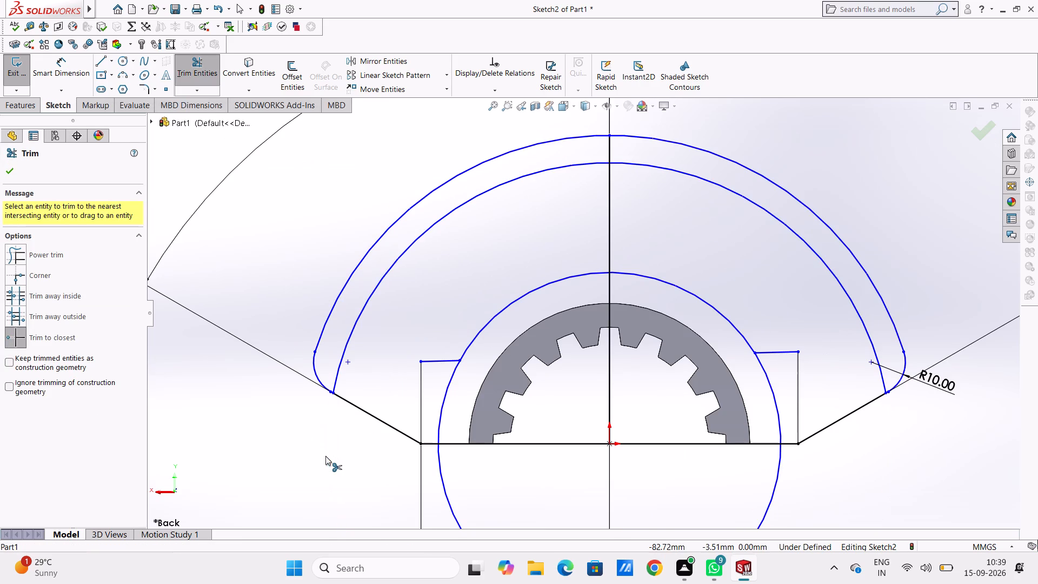
{"action": "scroll", "coordinate": [325, 456], "scroll_direction": "up", "scroll_amount": 3}
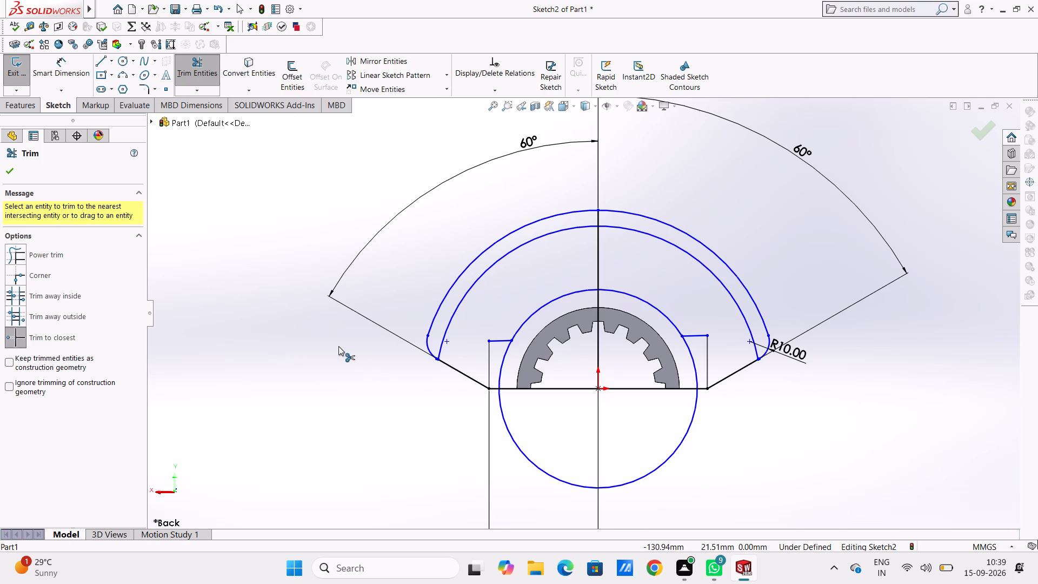
{"action": "key", "text": "Escape"}
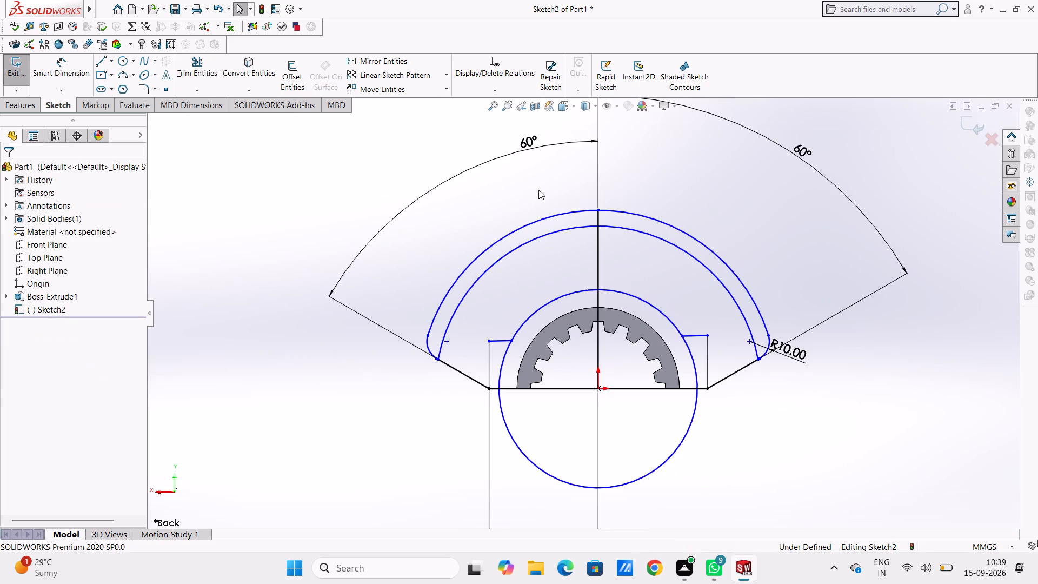
Draw a circle of radius 4.5 mm centred where the 82 mm radius arc crosses the vertical line.
{"action": "scroll", "coordinate": [741, 180], "scroll_direction": "down", "scroll_amount": 2}
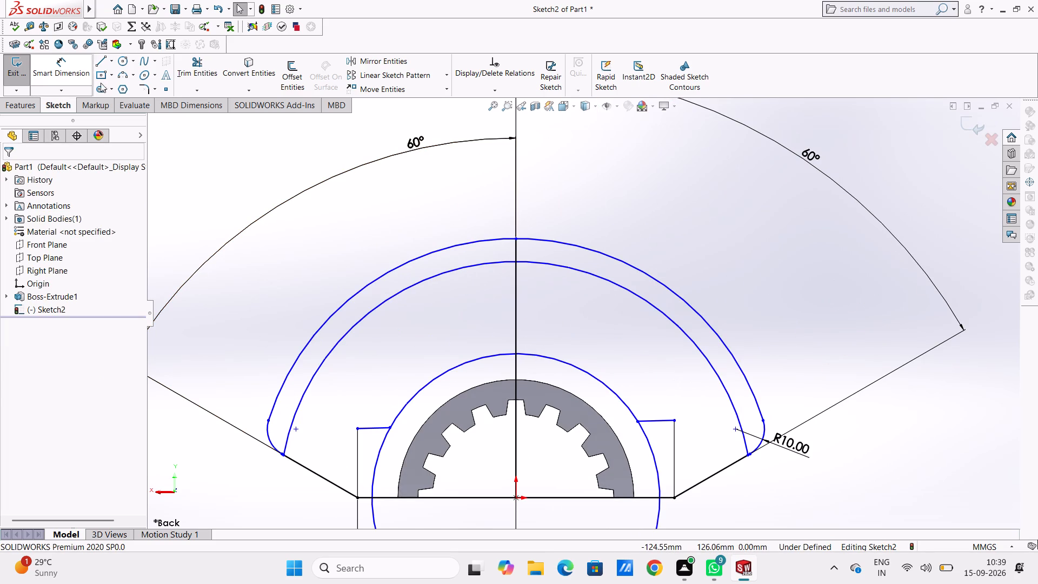
{"action": "left_click", "coordinate": [123, 63]}
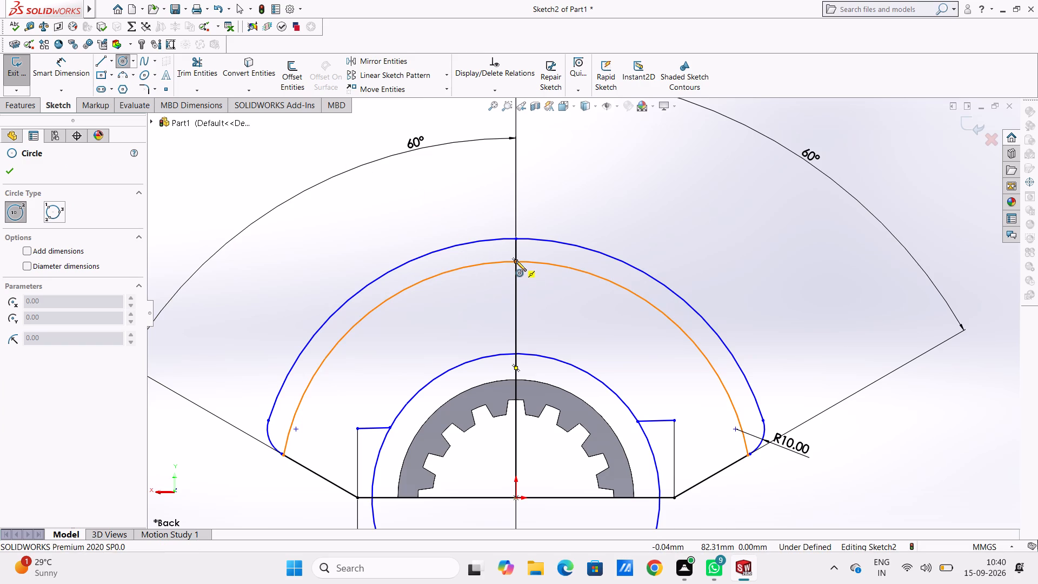
{"action": "left_click", "coordinate": [516, 261]}
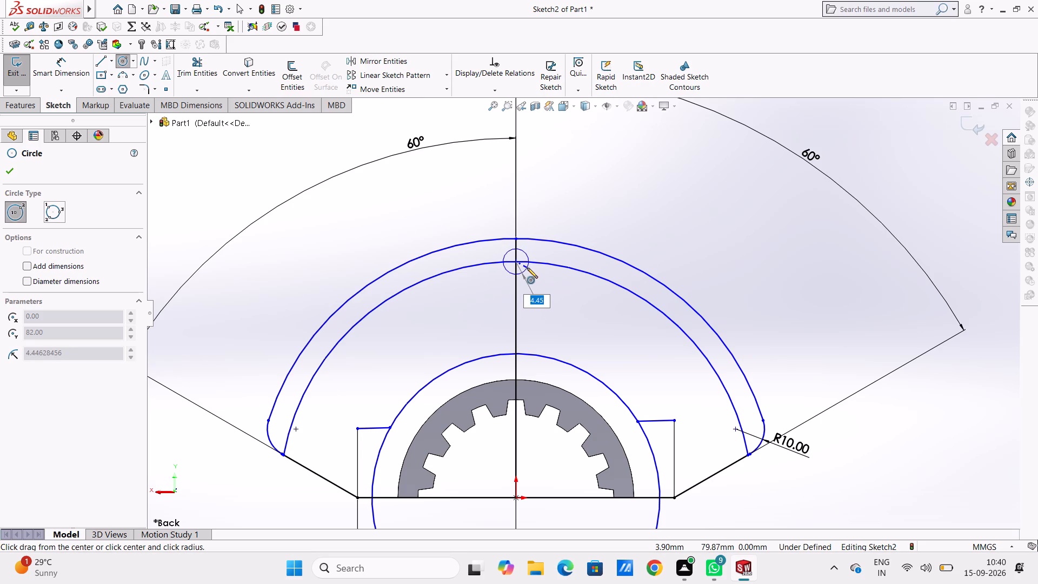
{"action": "type", "text": "4.5"}
{"action": "key", "text": "Return"}
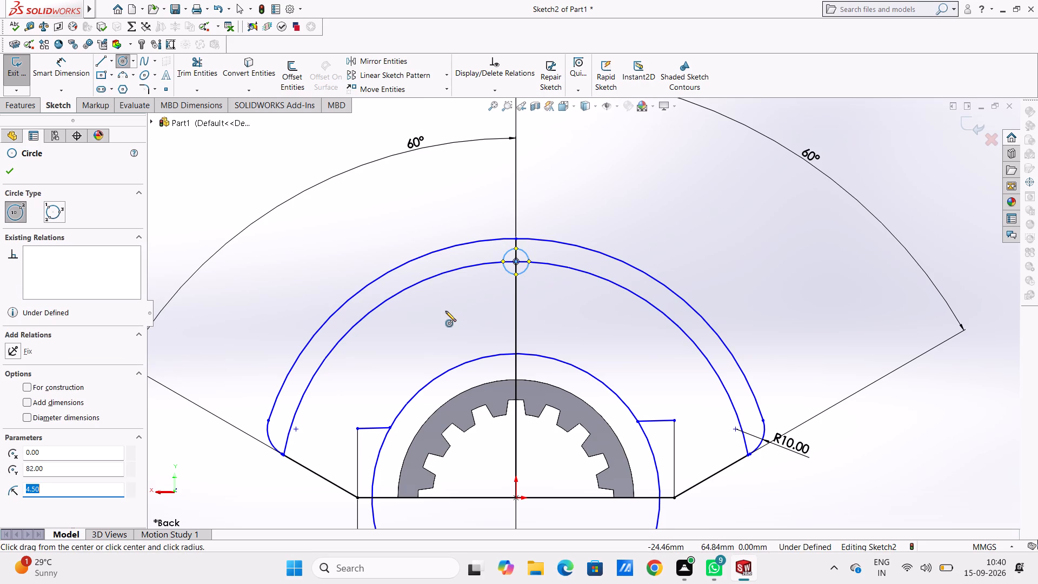
{"action": "key", "text": "Escape"}
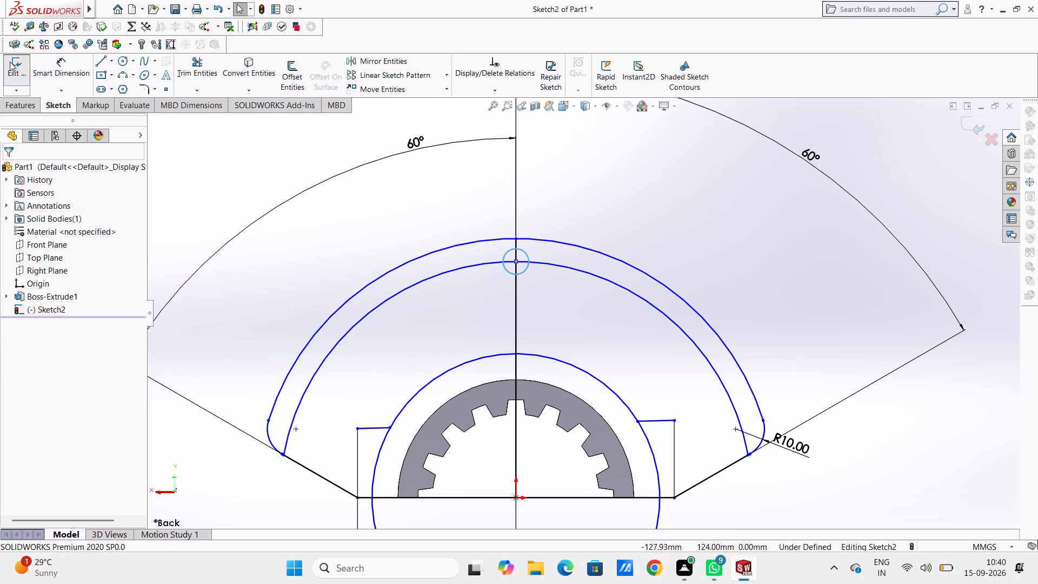
Dimension the diameter of the small bolt-hole circle on the vertical line.
{"action": "left_click", "coordinate": [68, 70]}
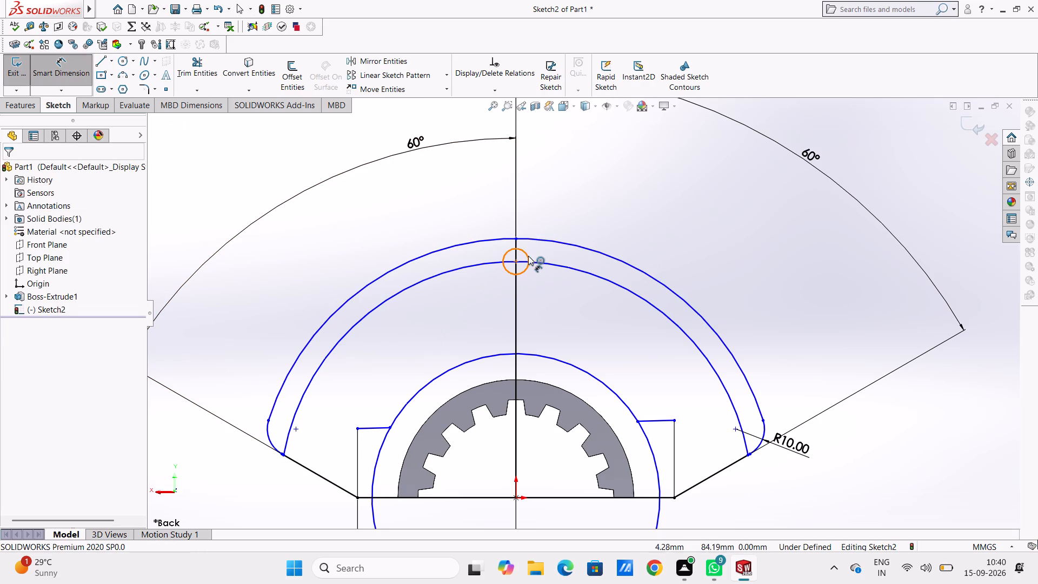
{"action": "left_click", "coordinate": [528, 256]}
{"action": "left_click", "coordinate": [829, 136]}
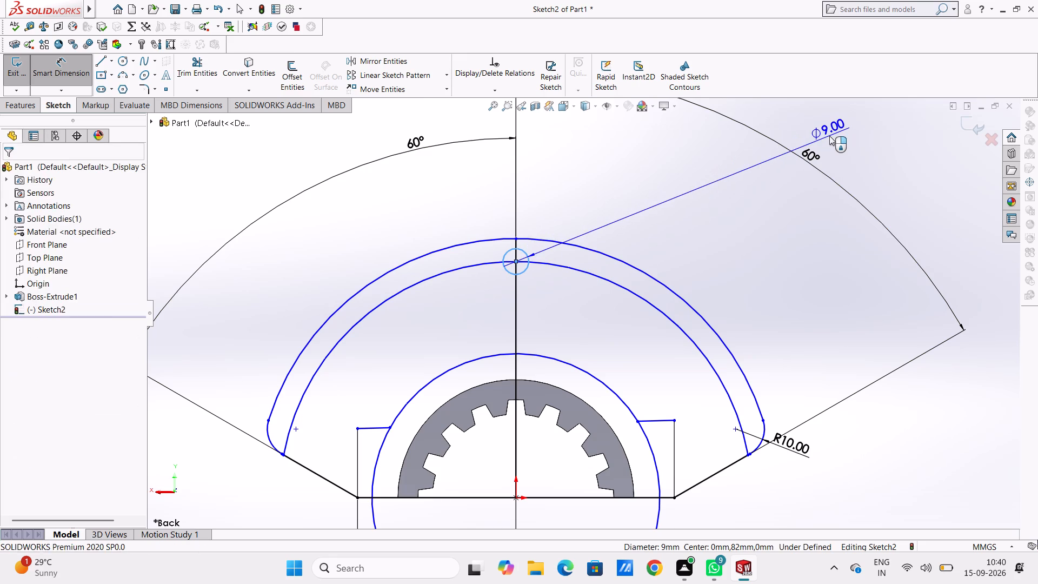
{"action": "key", "text": "Return"}
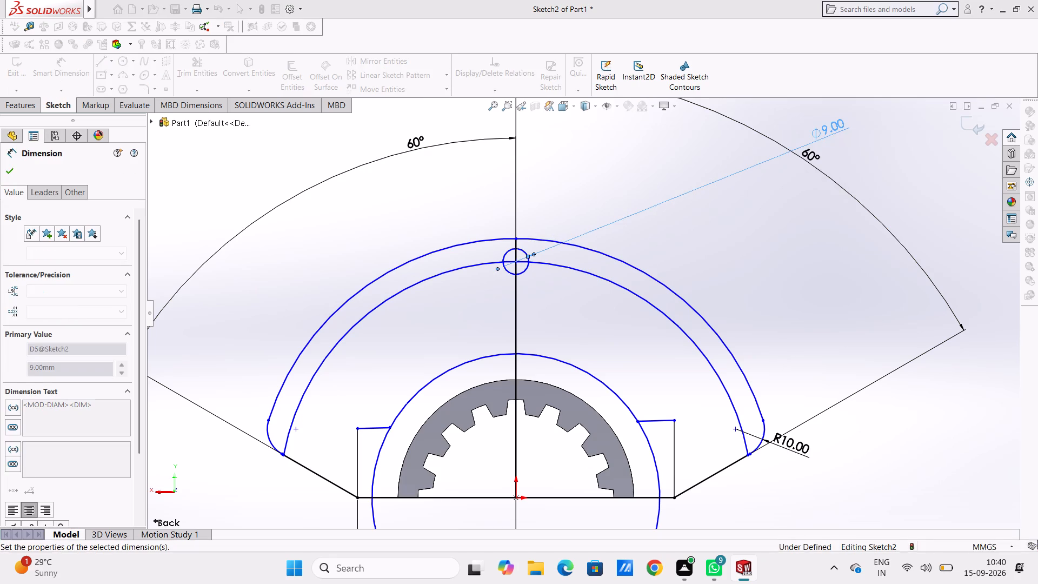
{"action": "left_click", "coordinate": [766, 308]}
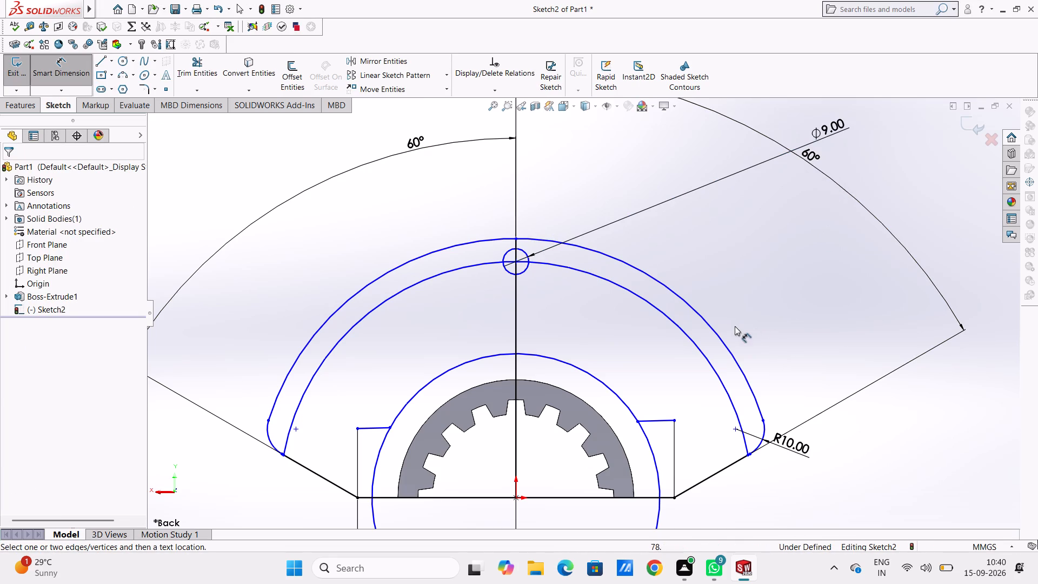
Dimension the radius of the flange profile's outer arc.
{"action": "left_click", "coordinate": [719, 336]}
{"action": "left_click", "coordinate": [905, 147]}
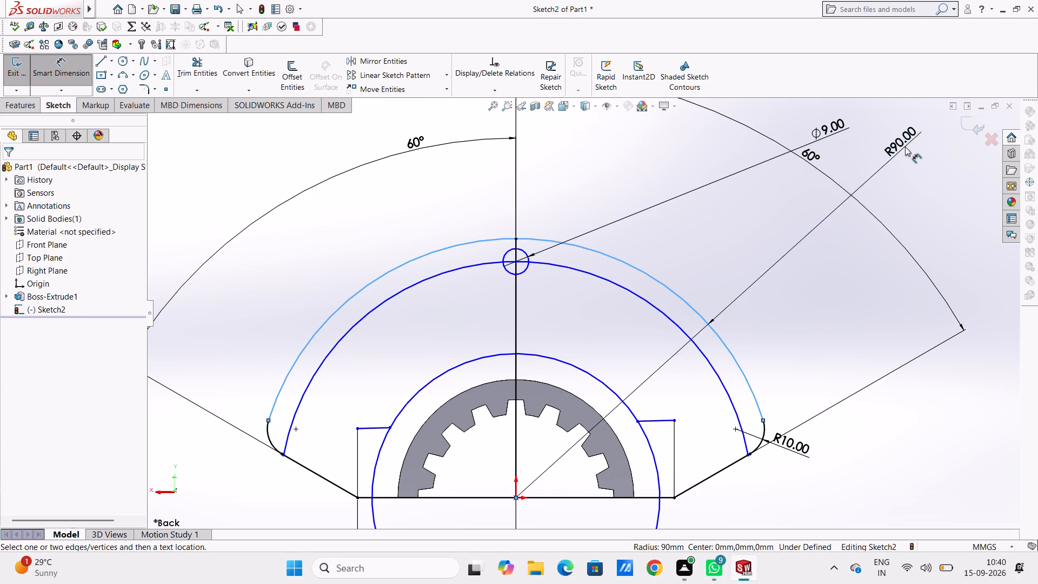
{"action": "key", "text": "Return"}
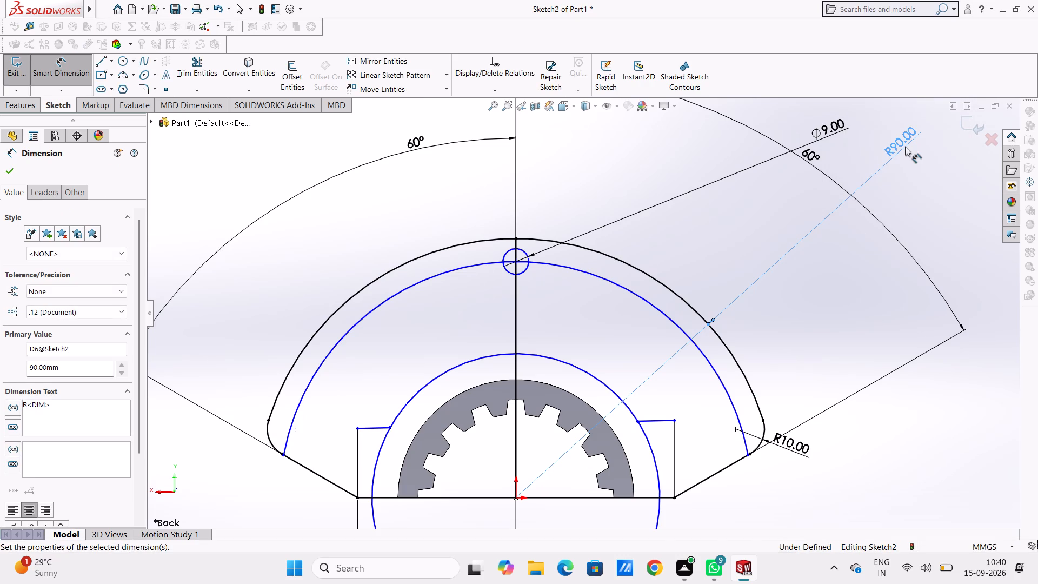
{"action": "left_click", "coordinate": [909, 197]}
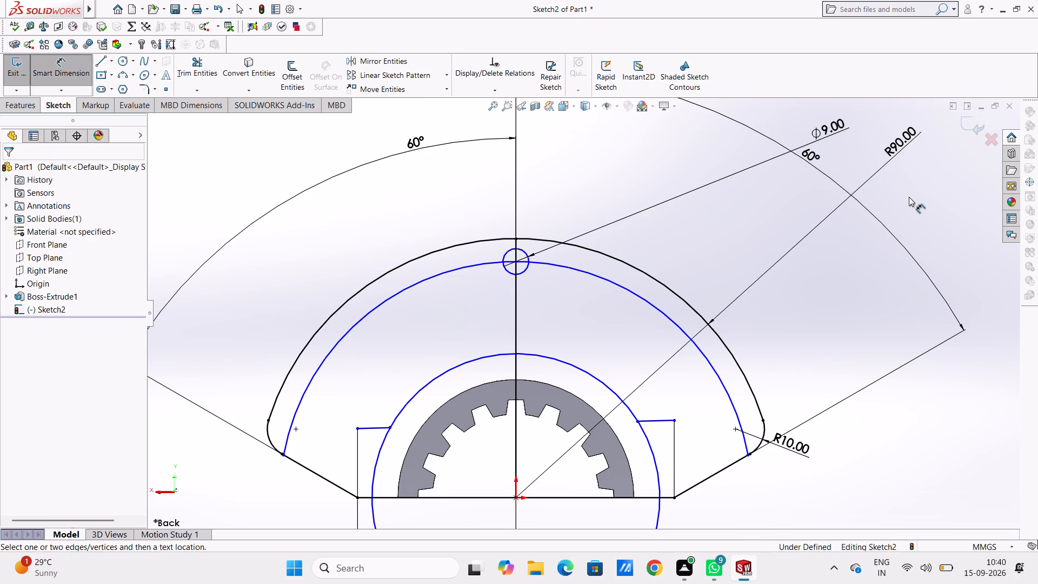
Dimension the diameter of the inner circle around the toothed ring.
{"action": "left_click", "coordinate": [604, 381]}
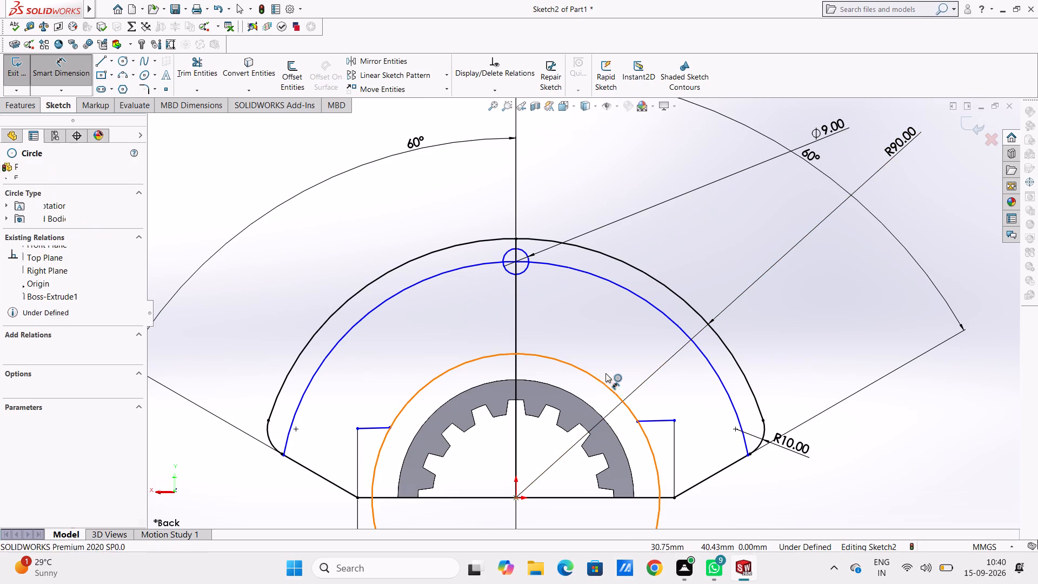
{"action": "left_click", "coordinate": [863, 140]}
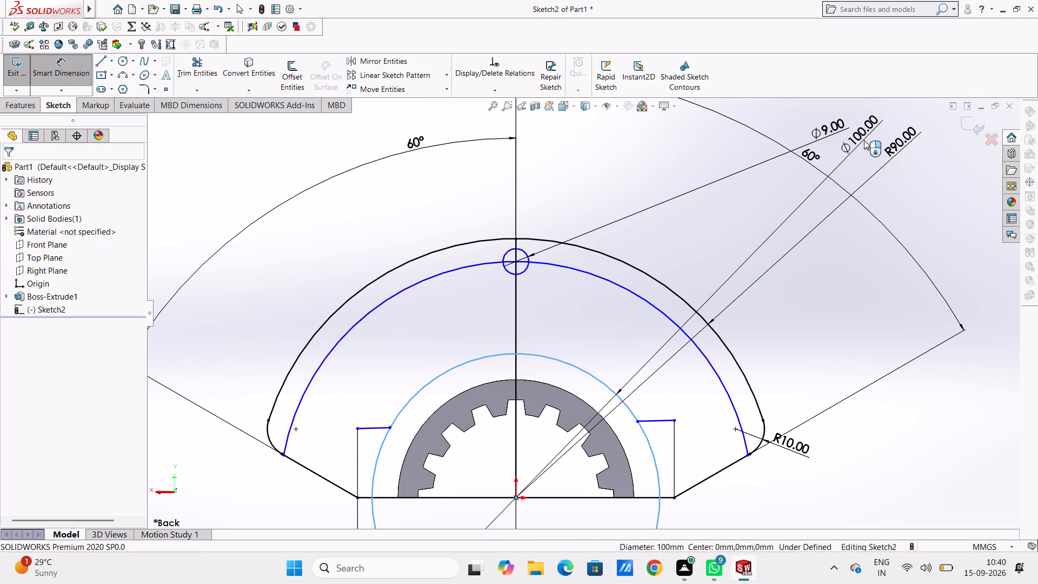
{"action": "key", "text": "Return"}
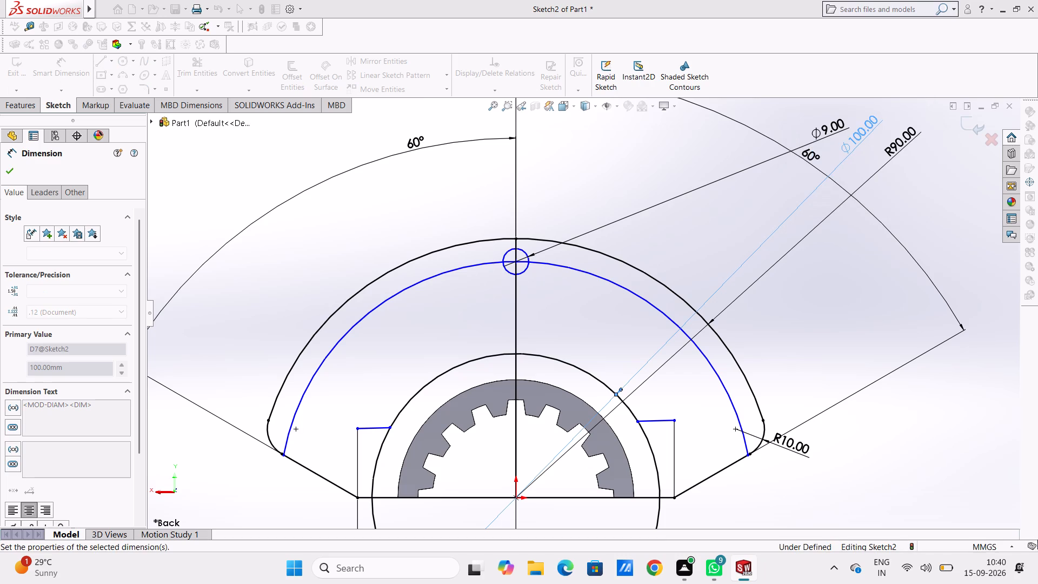
{"action": "left_click", "coordinate": [889, 269]}
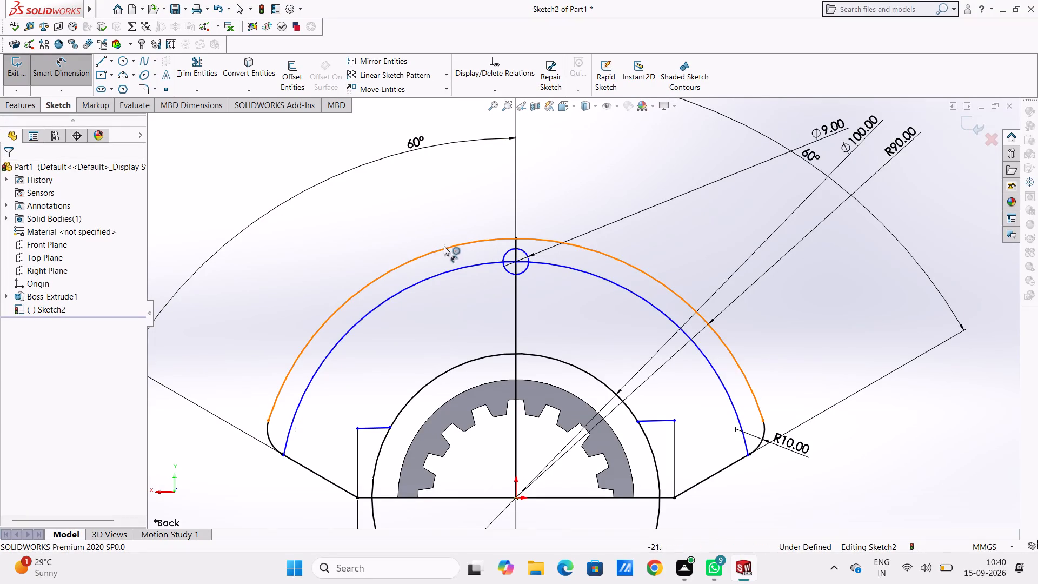
{"action": "key", "text": "Escape"}
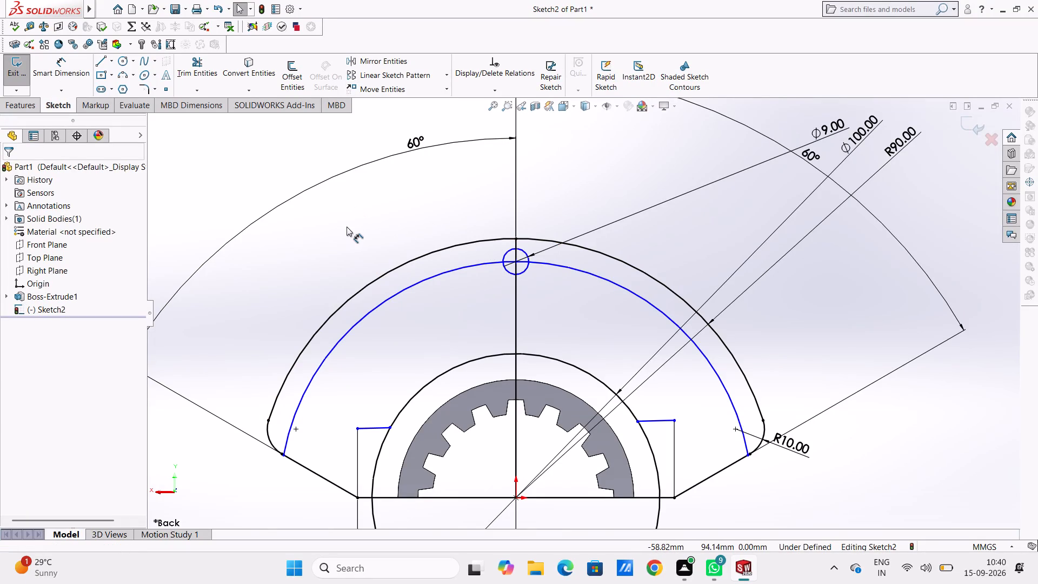
Create a circular sketch pattern of the bolt-hole circle about the origin with 5 equally spaced instances over 360°.
{"action": "left_click", "coordinate": [505, 256]}
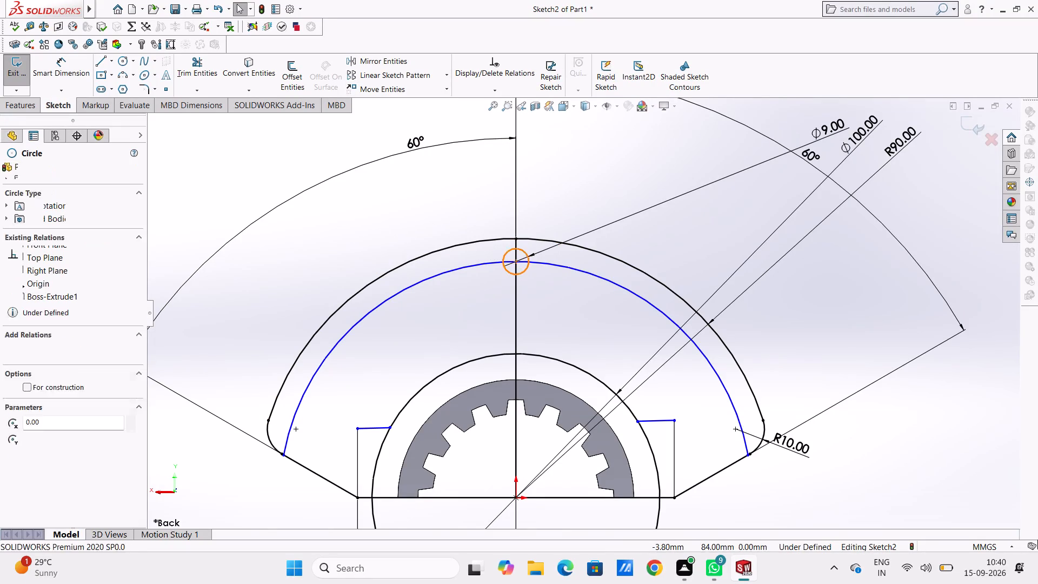
{"action": "left_click", "coordinate": [450, 72]}
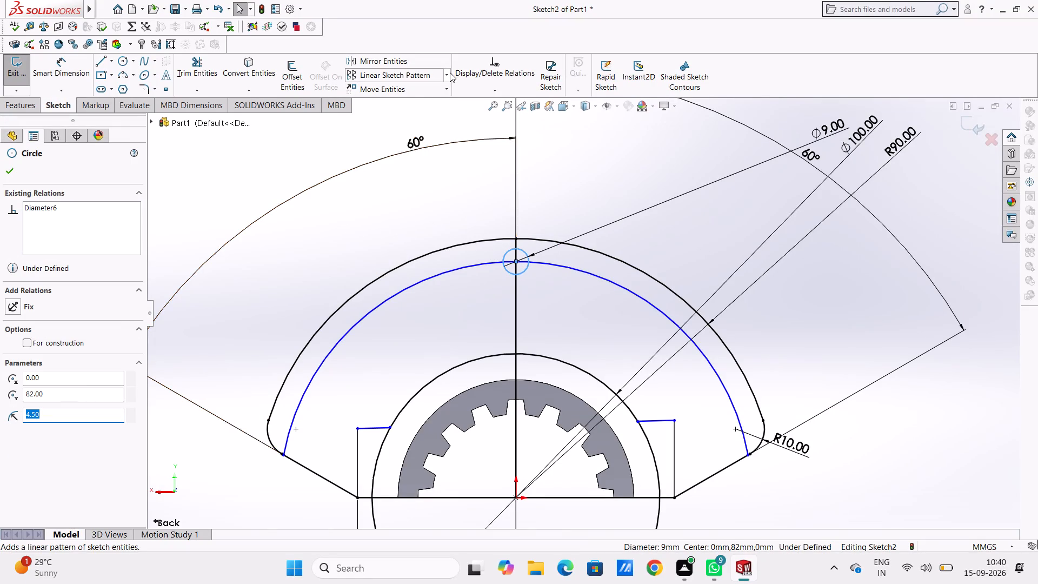
{"action": "left_click", "coordinate": [441, 105]}
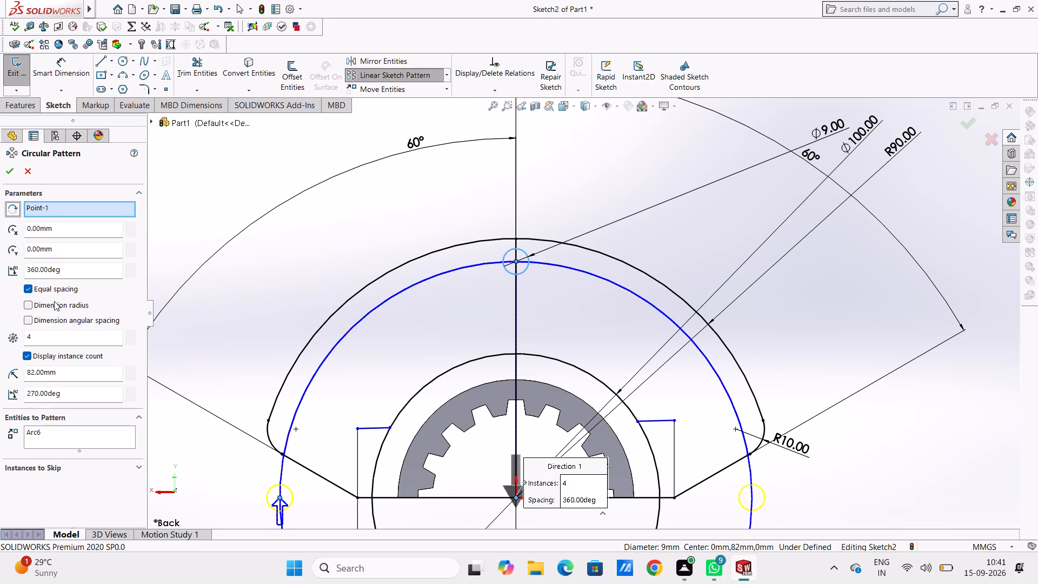
{"action": "double_click", "coordinate": [50, 337]}
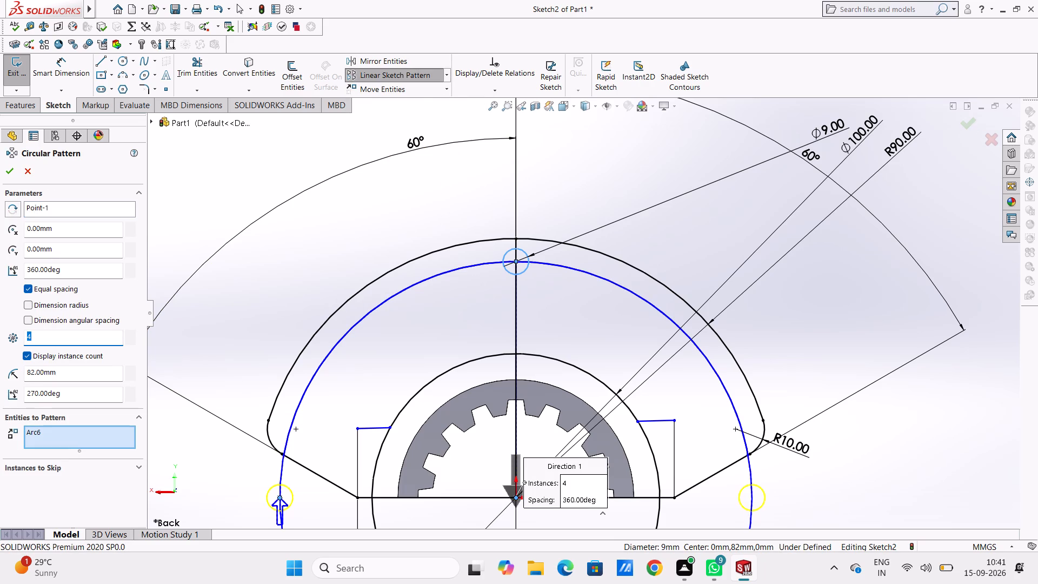
{"action": "key", "text": "6"}
{"action": "key", "text": "Return"}
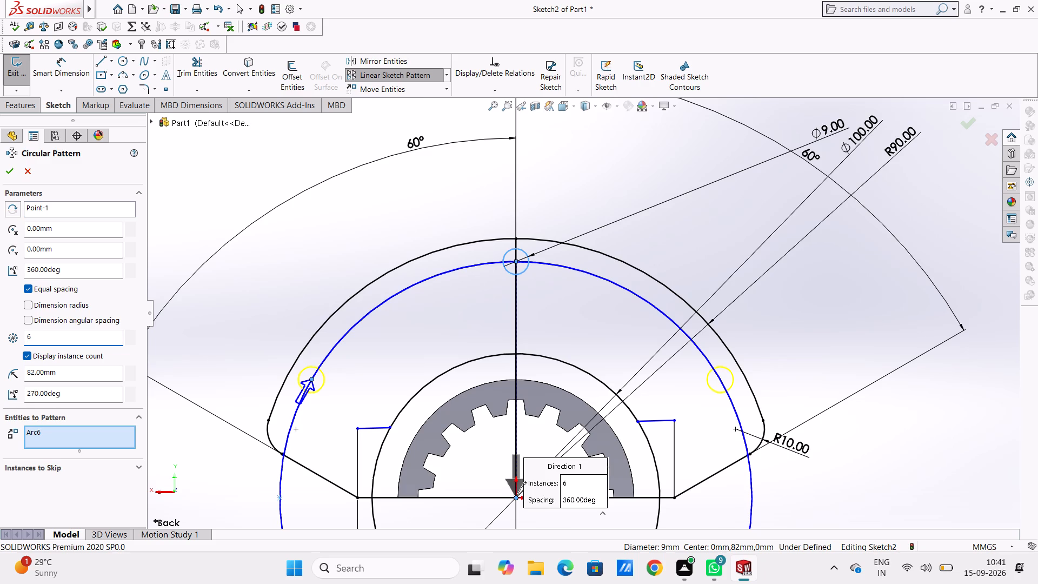
{"action": "double_click", "coordinate": [41, 339]}
{"action": "key", "text": "5"}
{"action": "key", "text": "Return"}
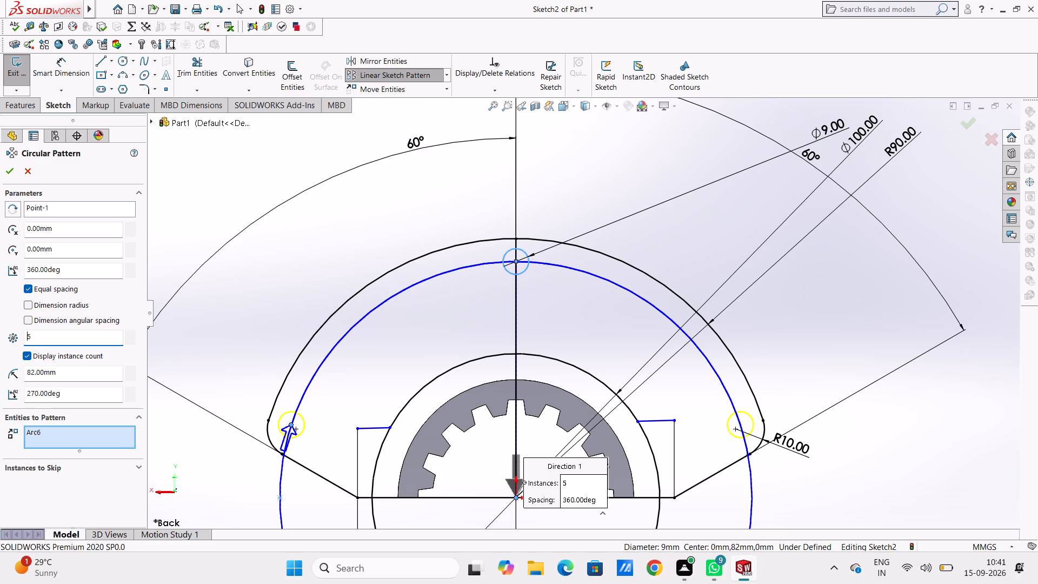
{"action": "left_click", "coordinate": [3, 175]}
{"action": "scroll", "coordinate": [239, 315], "scroll_direction": "down", "scroll_amount": 3}
{"action": "scroll", "coordinate": [239, 316], "scroll_direction": "up", "scroll_amount": 5}
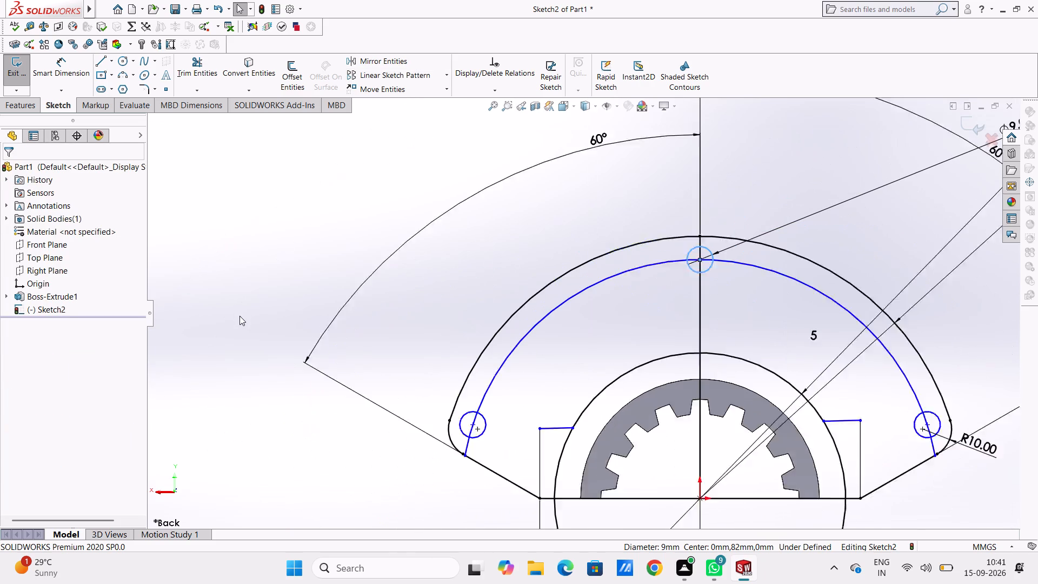
{"action": "scroll", "coordinate": [964, 452], "scroll_direction": "up", "scroll_amount": 3}
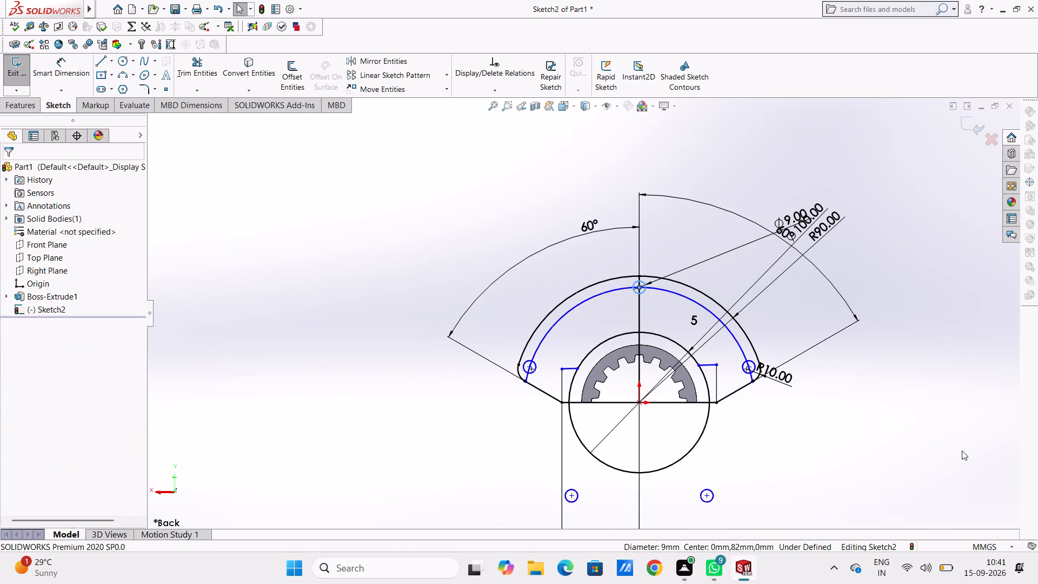
{"action": "scroll", "coordinate": [823, 341], "scroll_direction": "down", "scroll_amount": 3}
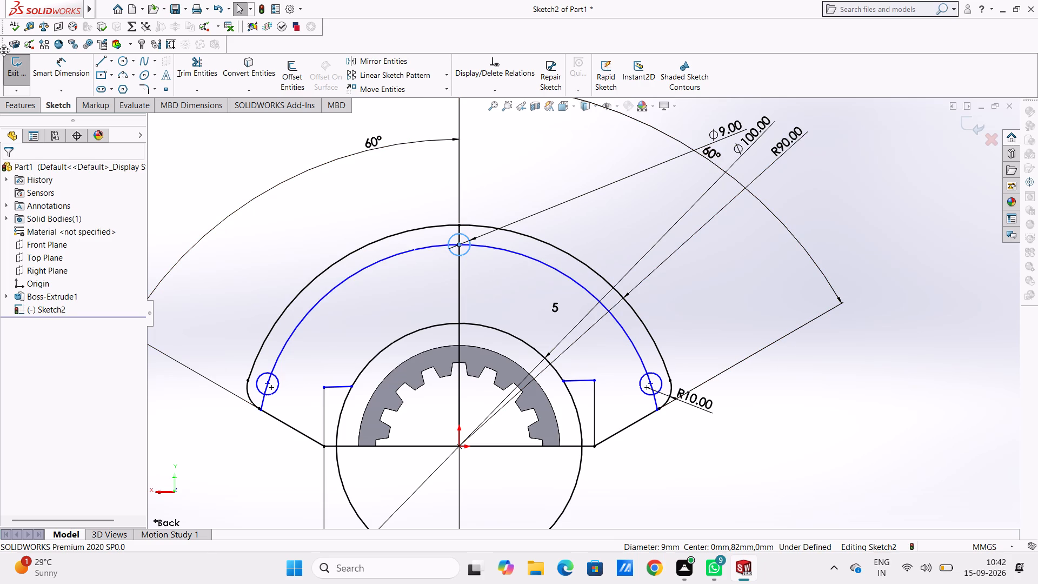
Dimension the radius of the arc passing through the bolt-hole centre and set it to 80 mm.
{"action": "left_click", "coordinate": [76, 65]}
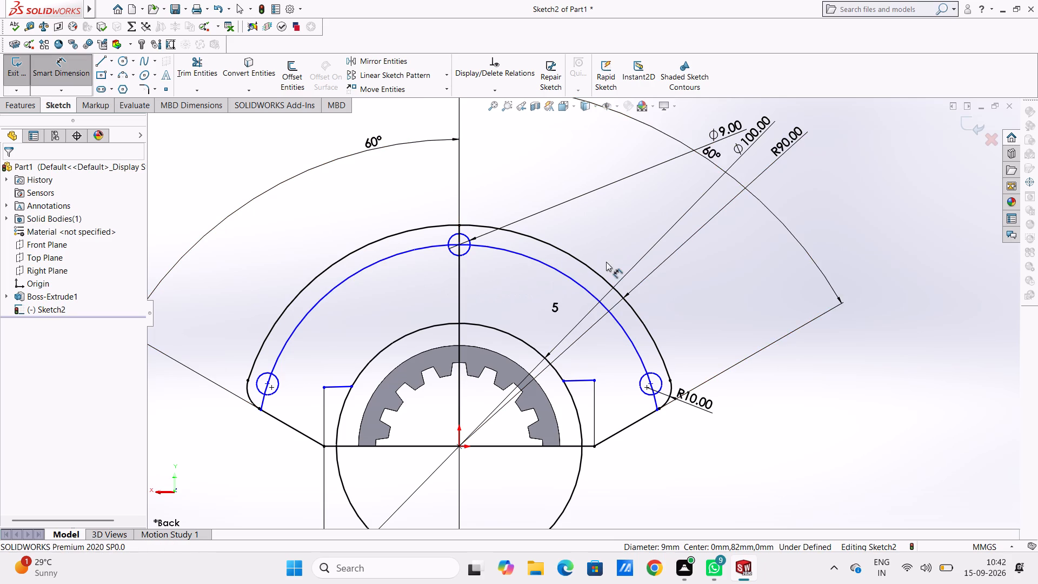
{"action": "left_click", "coordinate": [580, 284]}
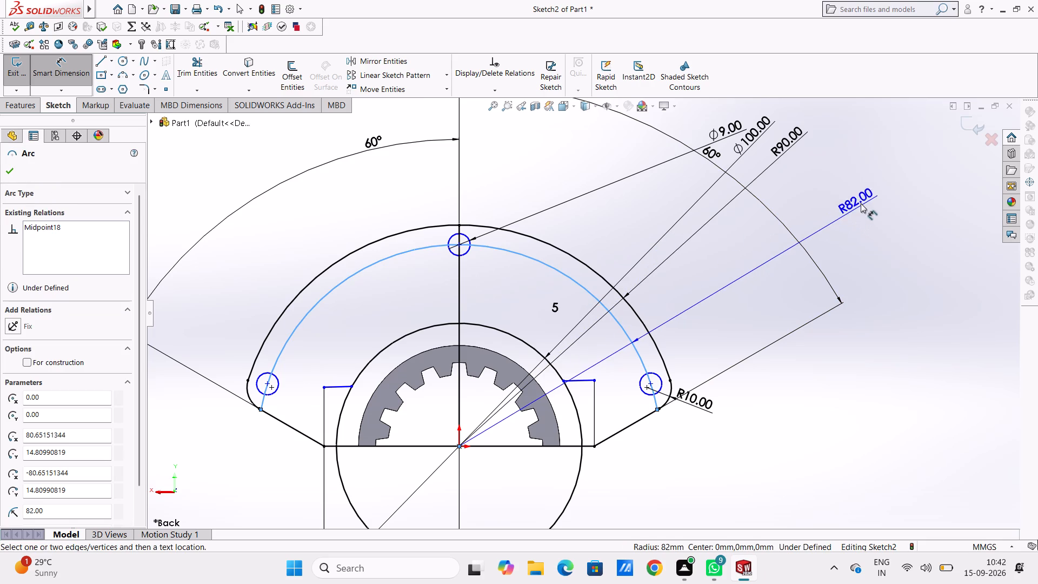
{"action": "double_click", "coordinate": [884, 182]}
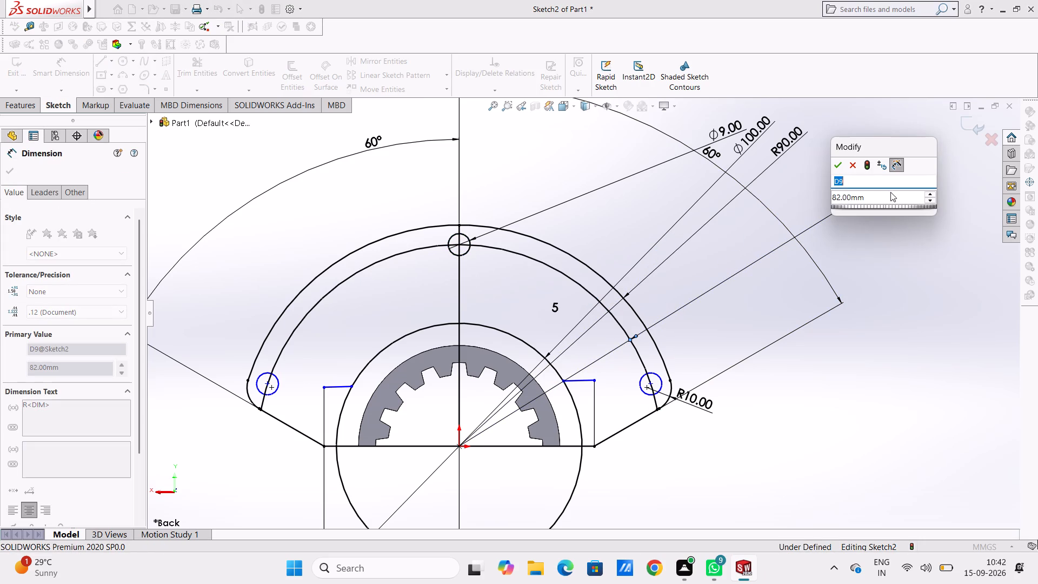
{"action": "left_click", "coordinate": [891, 195]}
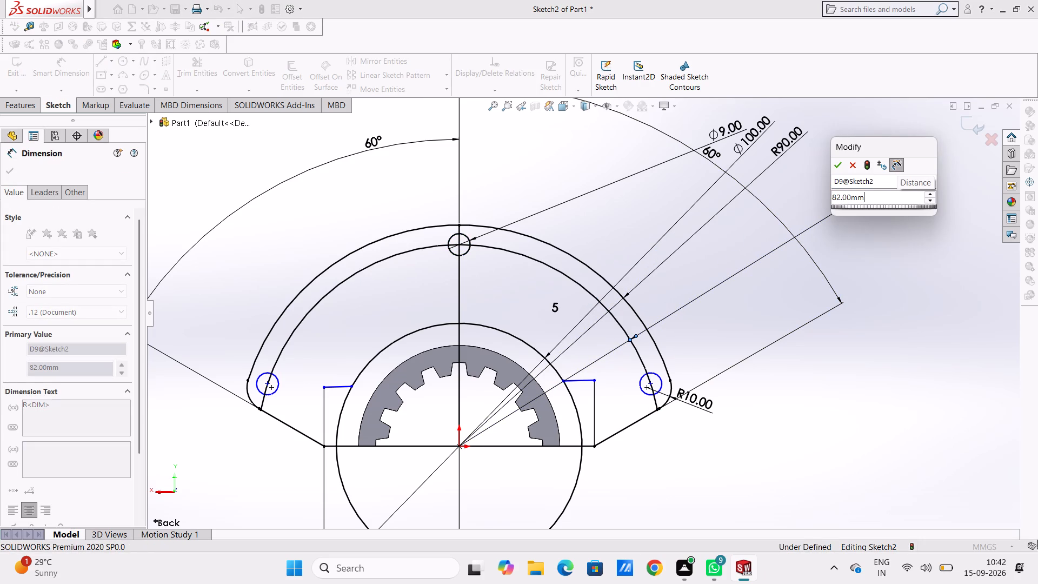
{"action": "left_click", "coordinate": [891, 195]}
{"action": "double_click", "coordinate": [891, 195]}
{"action": "left_click", "coordinate": [891, 195]}
{"action": "left_click", "coordinate": [891, 195]}
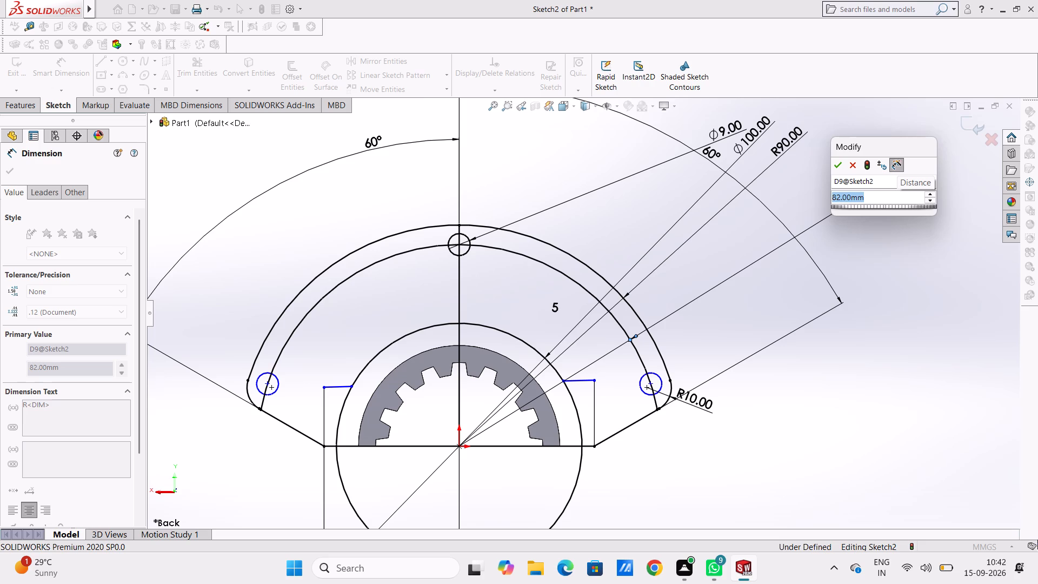
{"action": "type", "text": "80"}
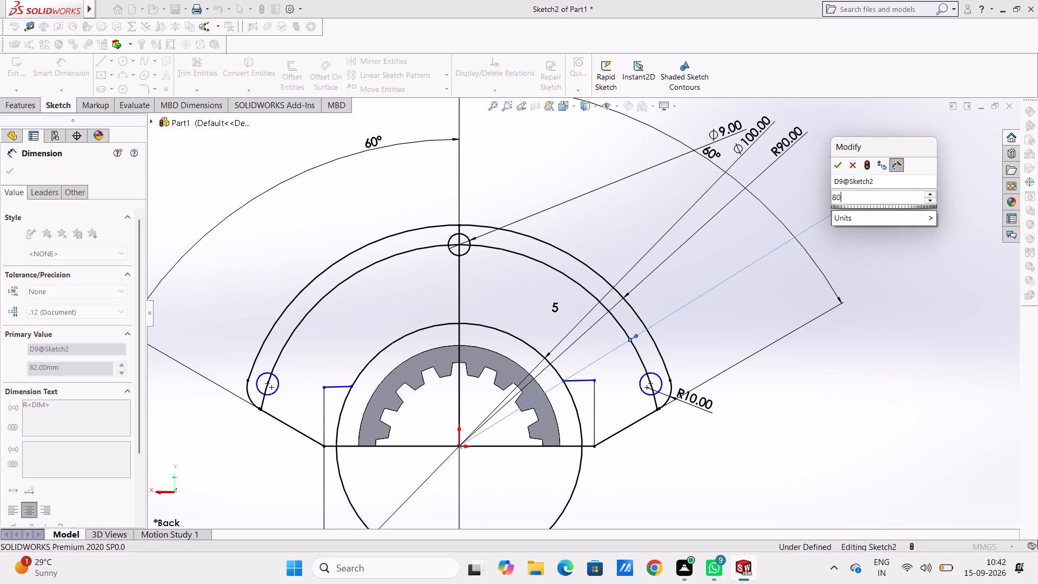
{"action": "key", "text": "Return"}
{"action": "left_click", "coordinate": [889, 250]}
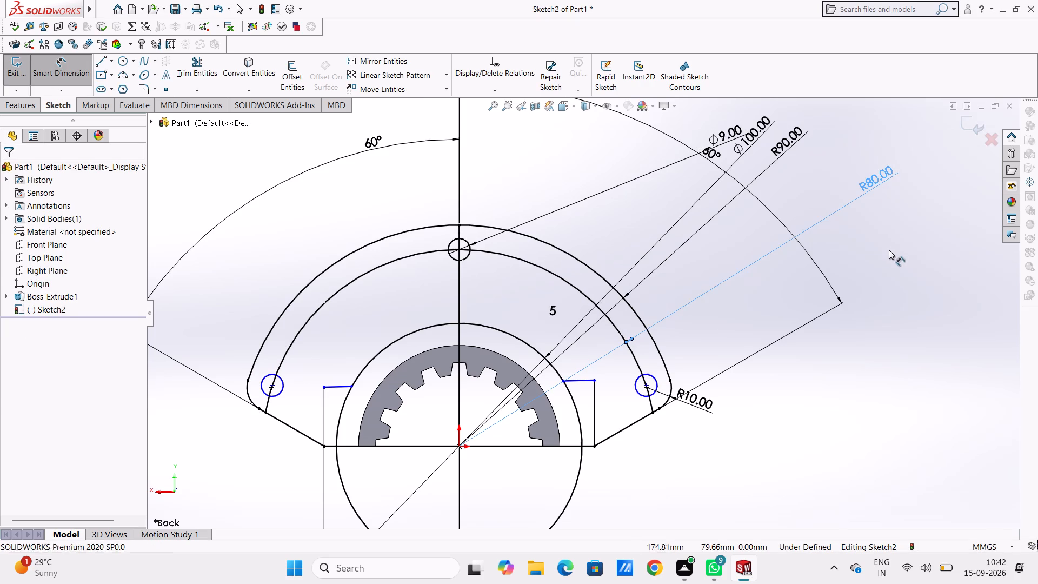
Draw a circle of radius 82 mm centred on the origin.
{"action": "left_click", "coordinate": [124, 62]}
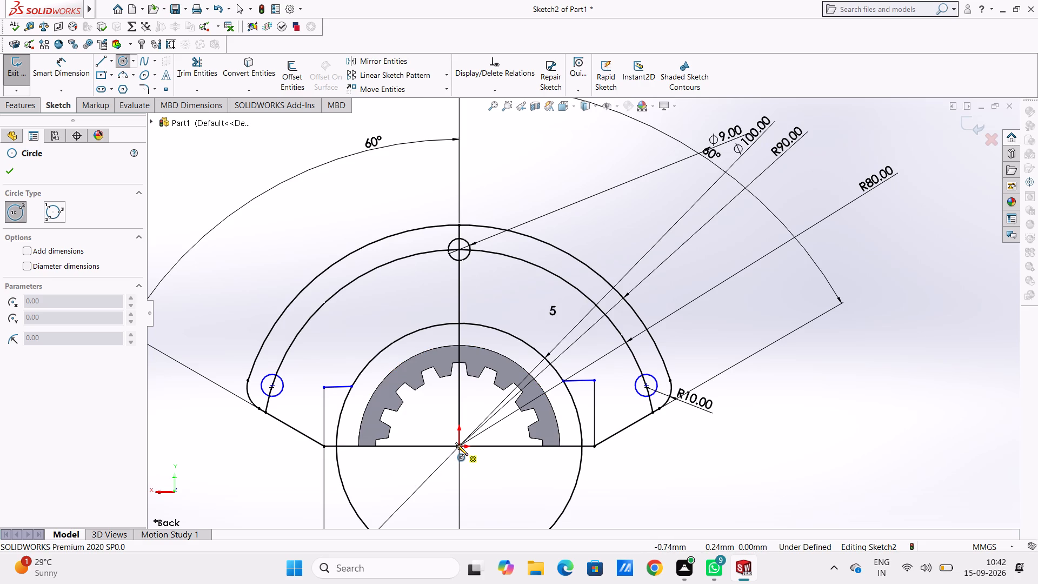
{"action": "left_click", "coordinate": [457, 445]}
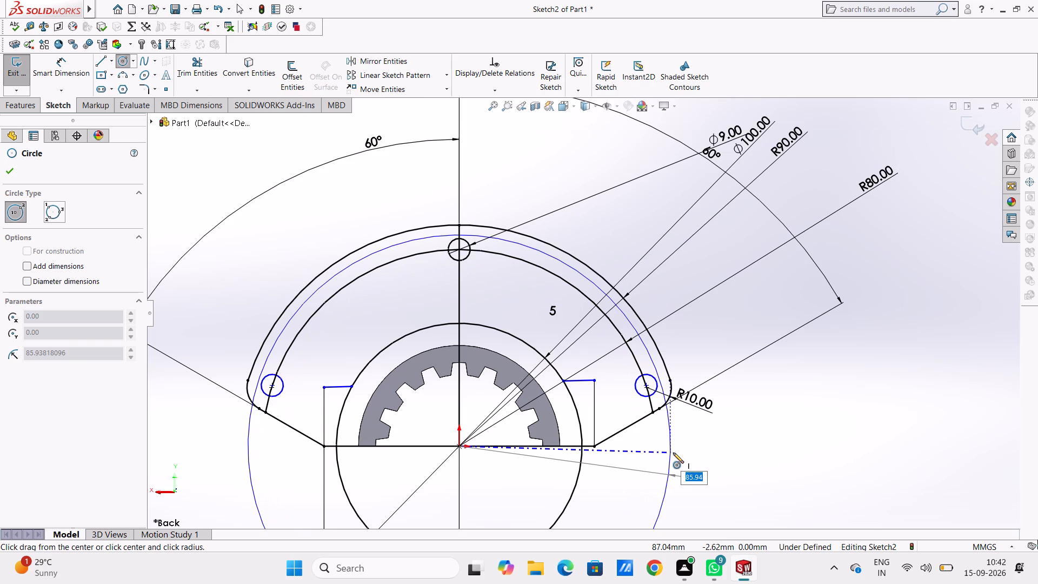
{"action": "type", "text": "82"}
{"action": "key", "text": "Return"}
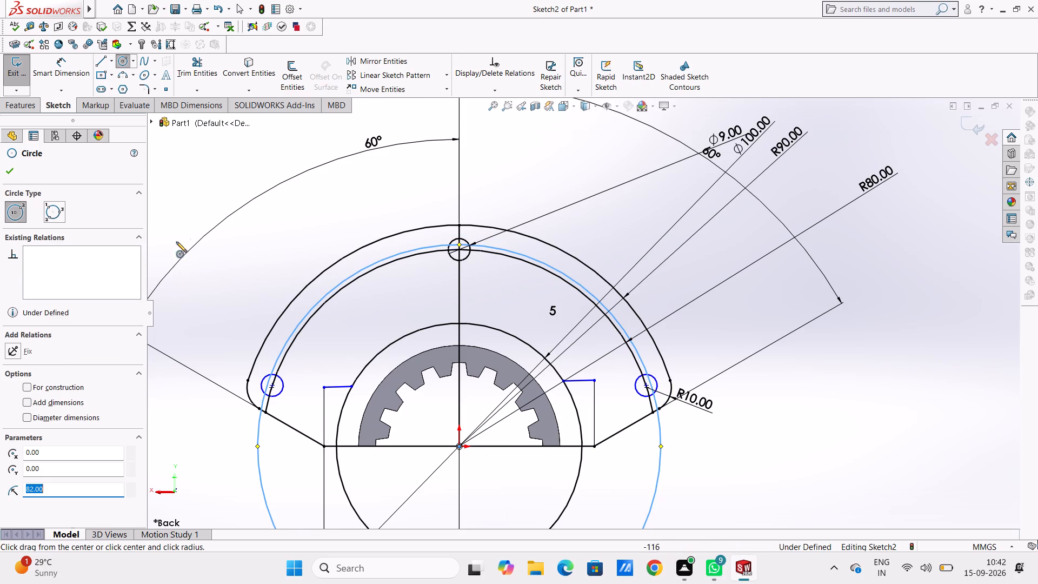
Dimension the diameter of the 82 mm radius circle centred on the origin.
{"action": "left_click", "coordinate": [76, 78]}
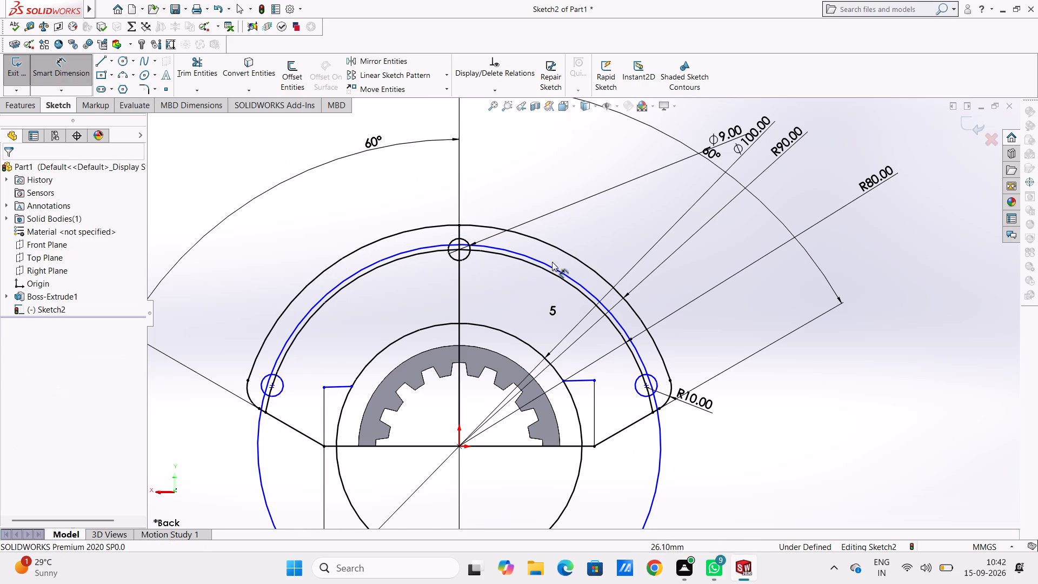
{"action": "left_click", "coordinate": [563, 270]}
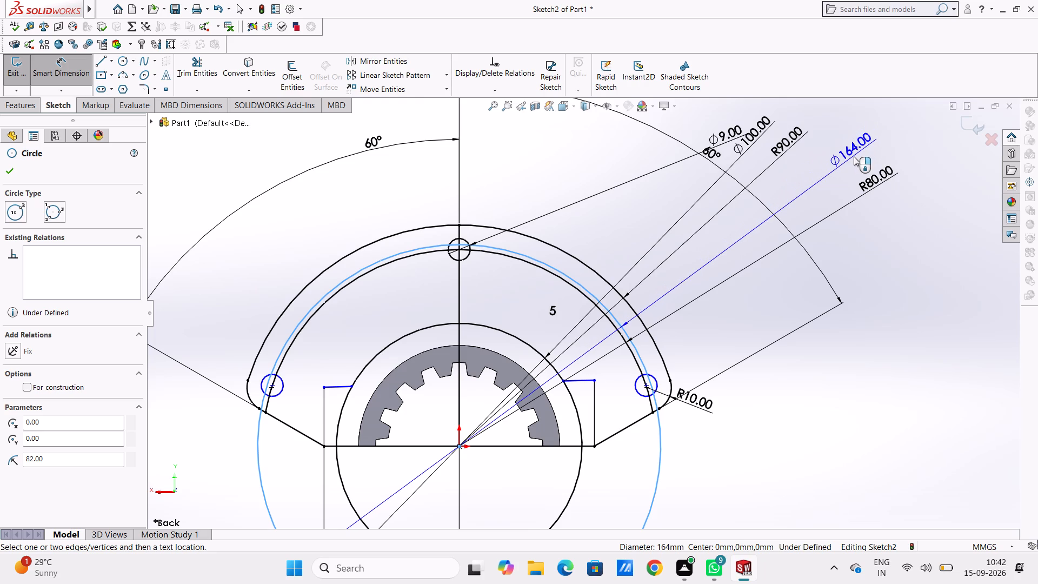
{"action": "left_click", "coordinate": [854, 156]}
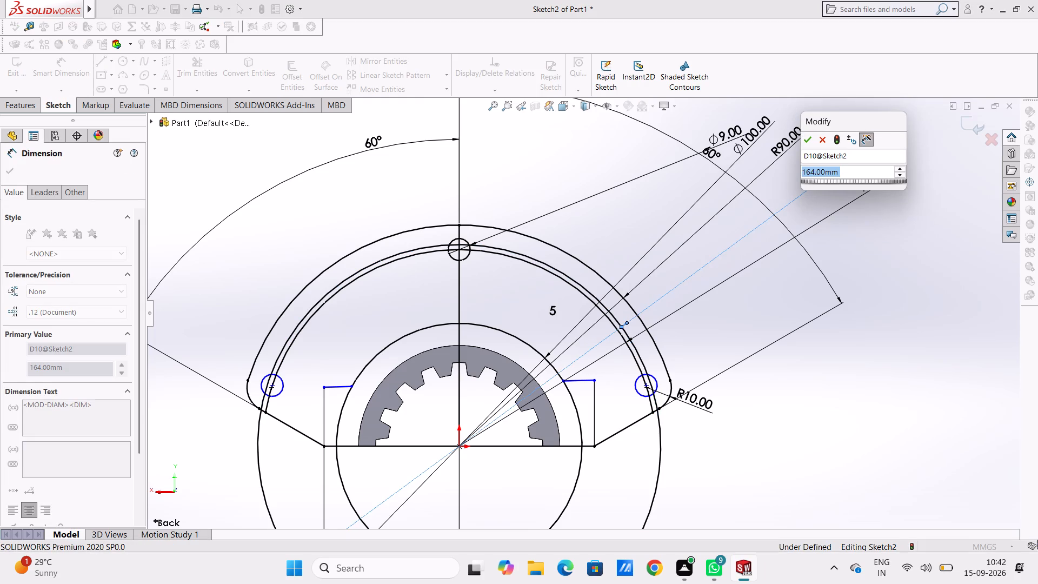
{"action": "key", "text": "Return"}
{"action": "left_click", "coordinate": [872, 235]}
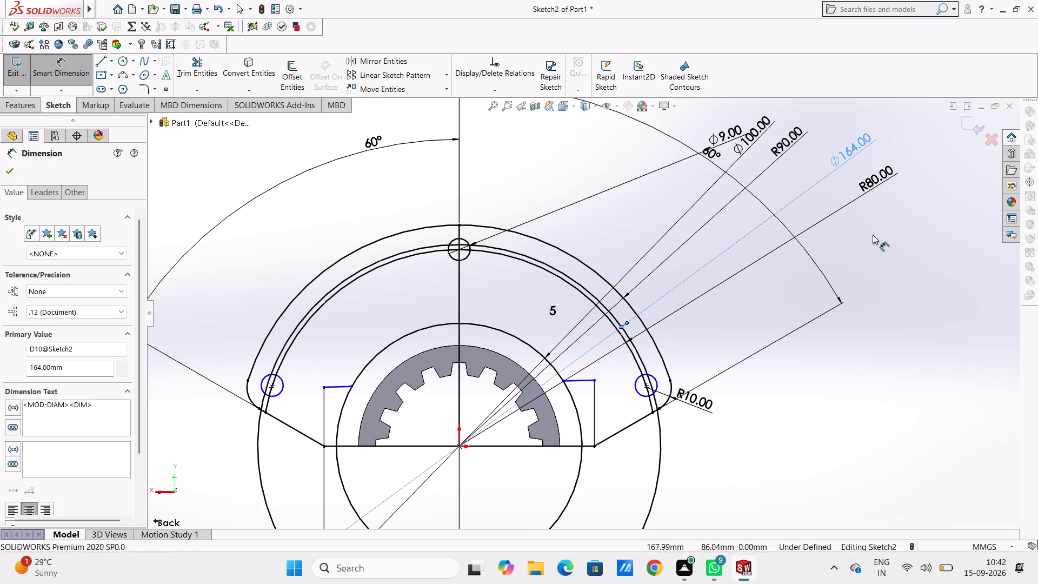
Trim away the 164 mm circle's segment between the flange's left slanted edge and the lower-left bolt hole.
{"action": "left_click", "coordinate": [193, 58]}
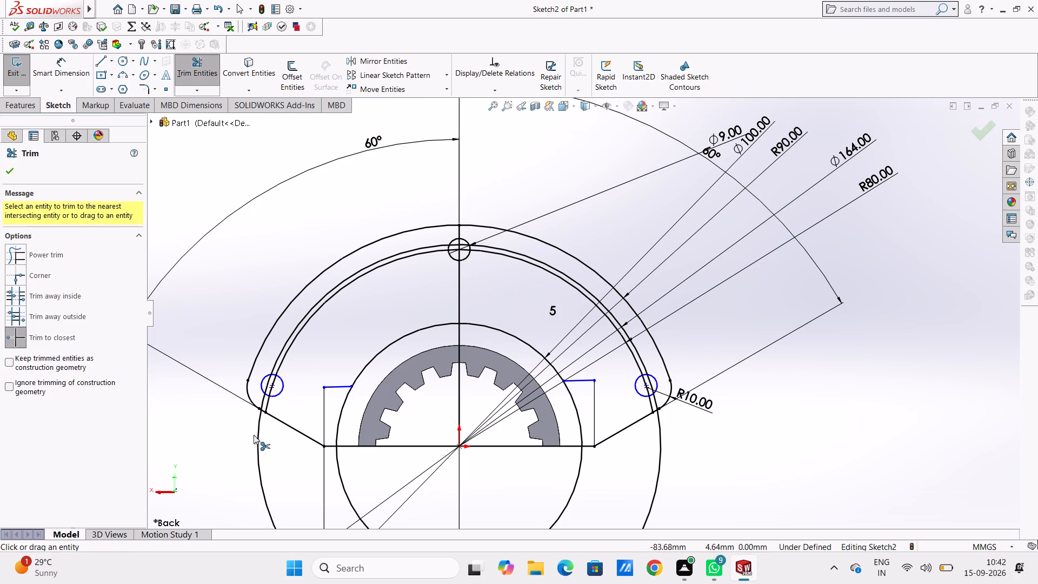
{"action": "left_click", "coordinate": [255, 436]}
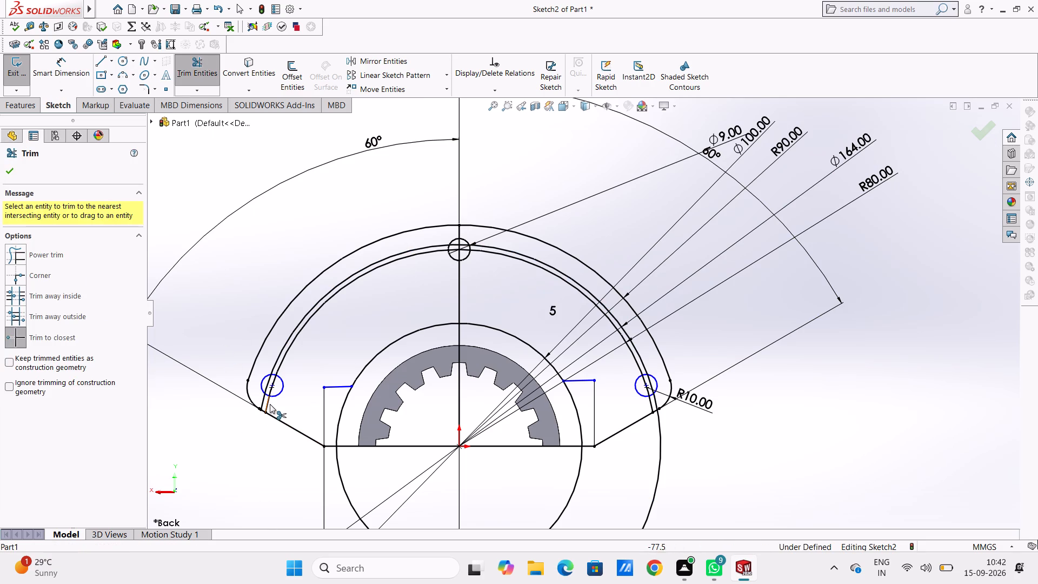
Trim away all segments of the 80 mm radius arc, including the pieces inside the three upper bolt-hole circles.
{"action": "left_click", "coordinate": [269, 406]}
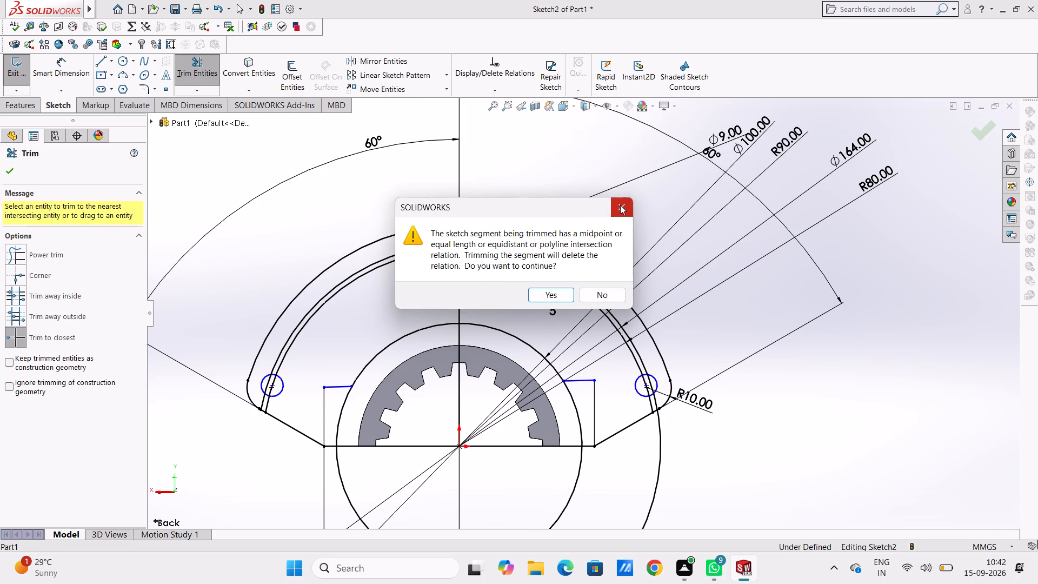
{"action": "left_click", "coordinate": [620, 205]}
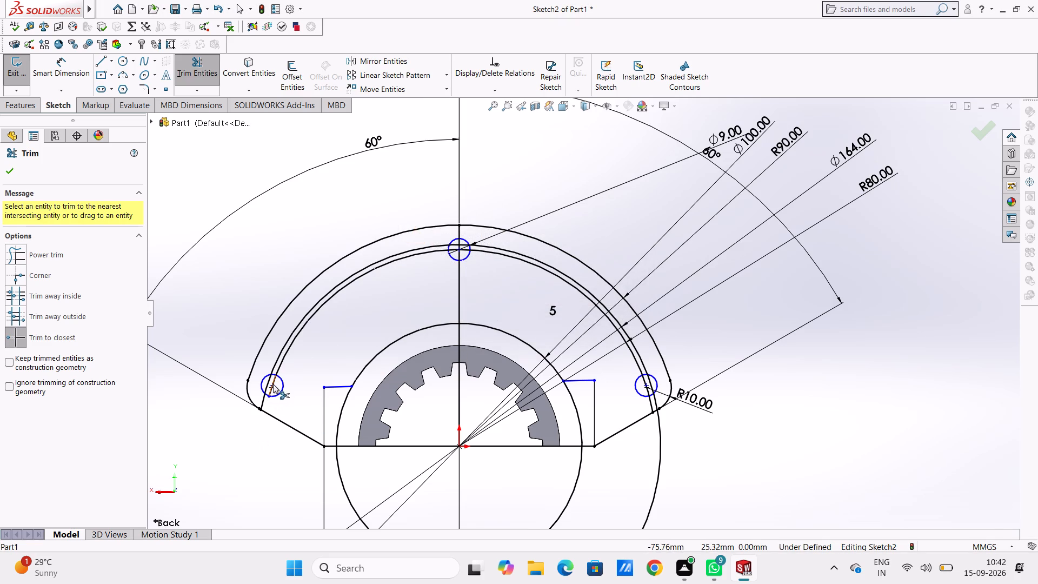
{"action": "left_click", "coordinate": [273, 384]}
{"action": "left_click", "coordinate": [280, 364]}
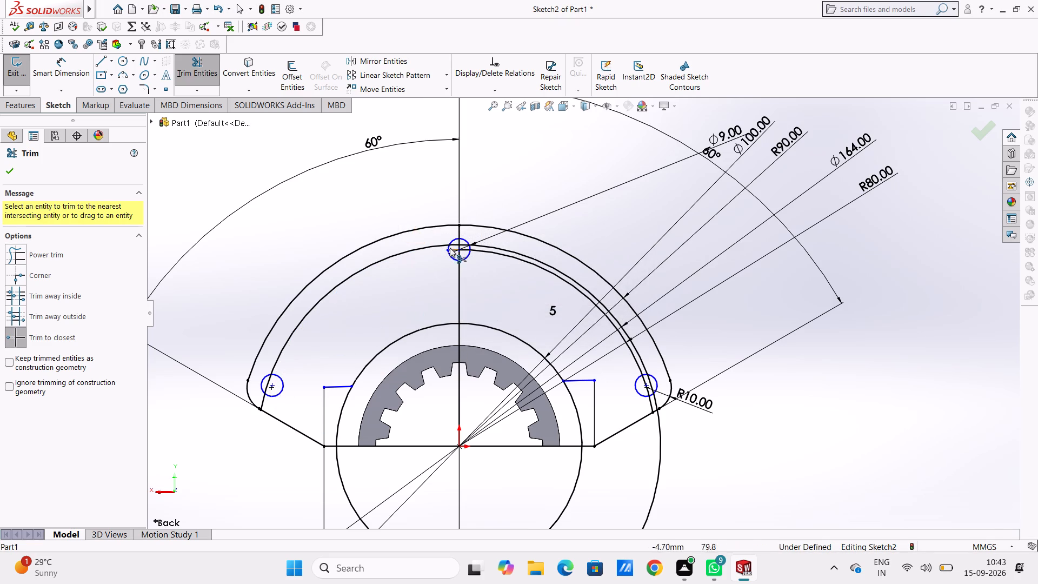
{"action": "scroll", "coordinate": [462, 249], "scroll_direction": "up", "scroll_amount": 3}
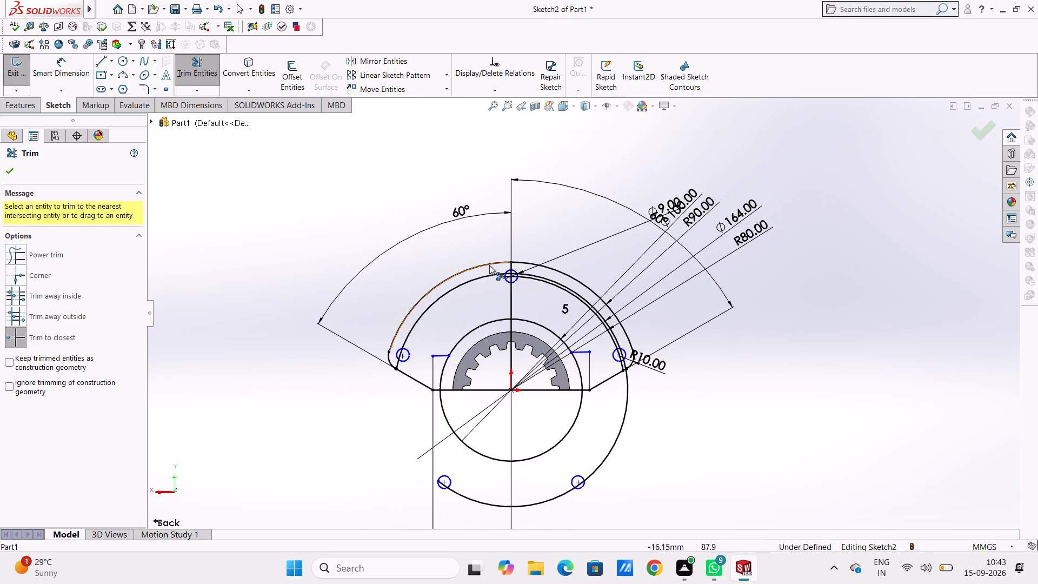
{"action": "scroll", "coordinate": [491, 264], "scroll_direction": "down", "scroll_amount": 5}
{"action": "left_click", "coordinate": [581, 315]}
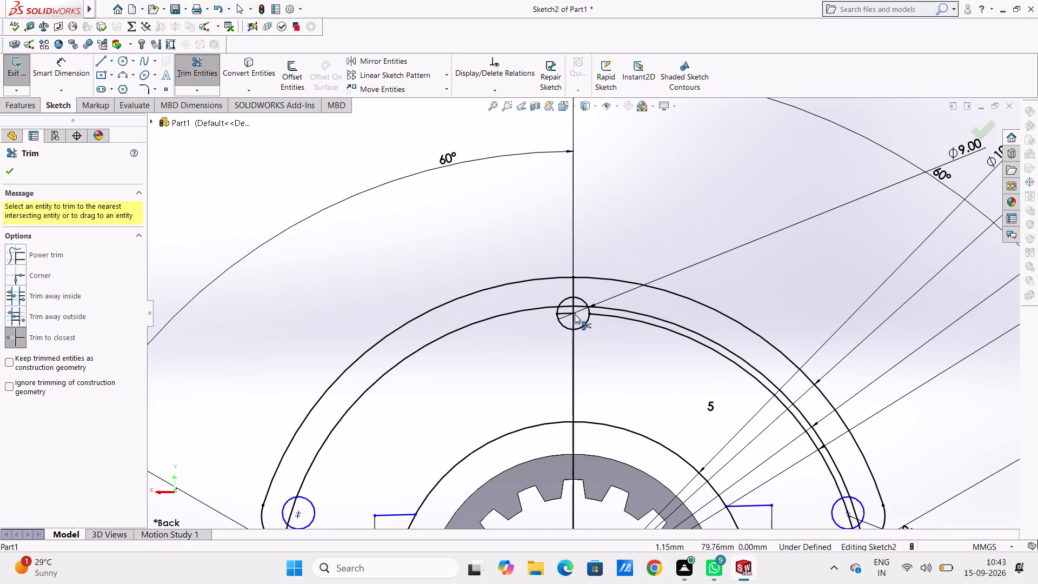
{"action": "left_click", "coordinate": [563, 313]}
{"action": "left_click", "coordinate": [603, 315]}
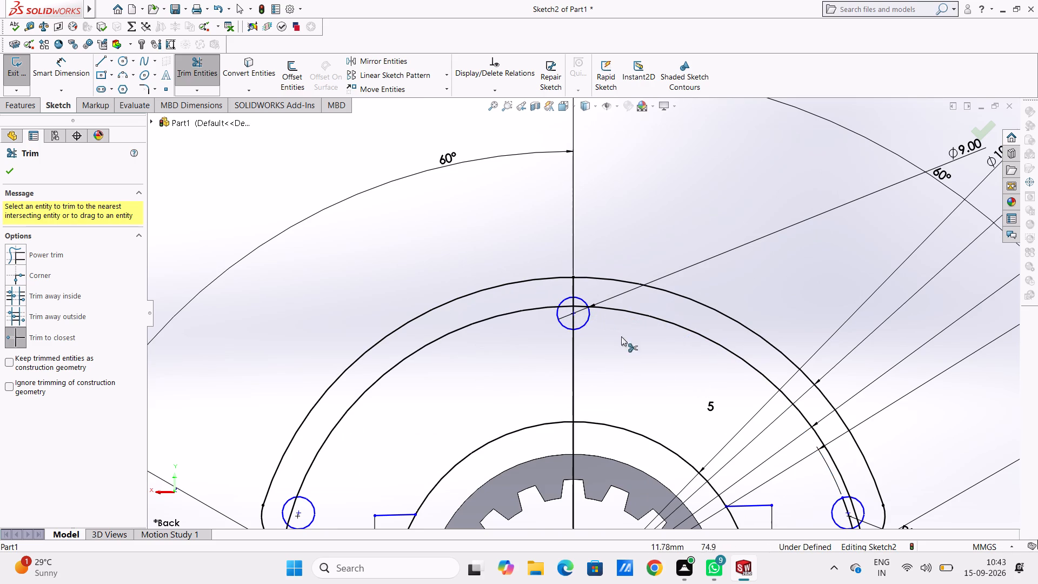
{"action": "scroll", "coordinate": [709, 374], "scroll_direction": "up", "scroll_amount": 4}
{"action": "scroll", "coordinate": [709, 374], "scroll_direction": "down", "scroll_amount": 1}
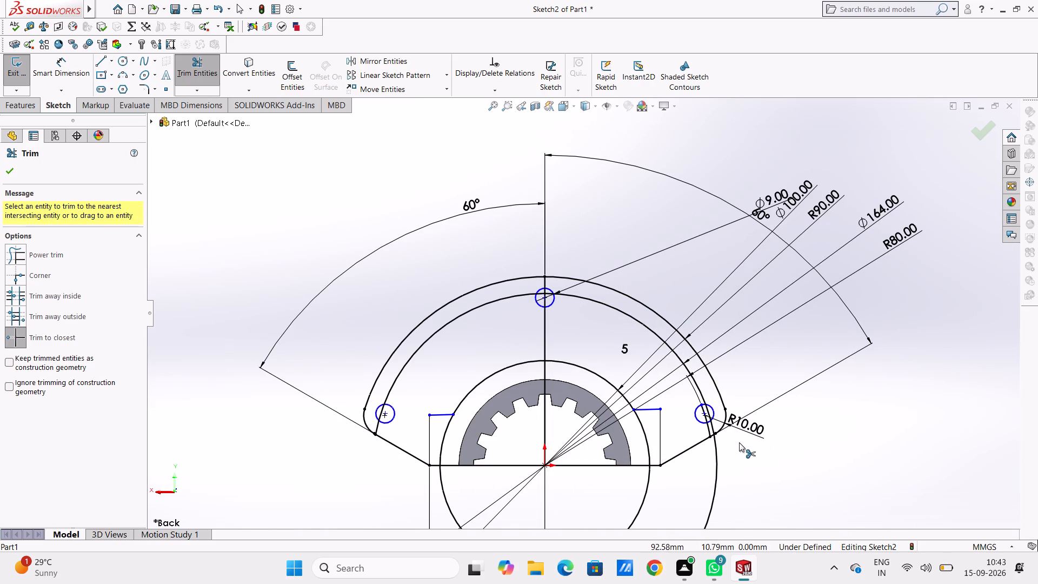
{"action": "scroll", "coordinate": [719, 416], "scroll_direction": "down", "scroll_amount": 4}
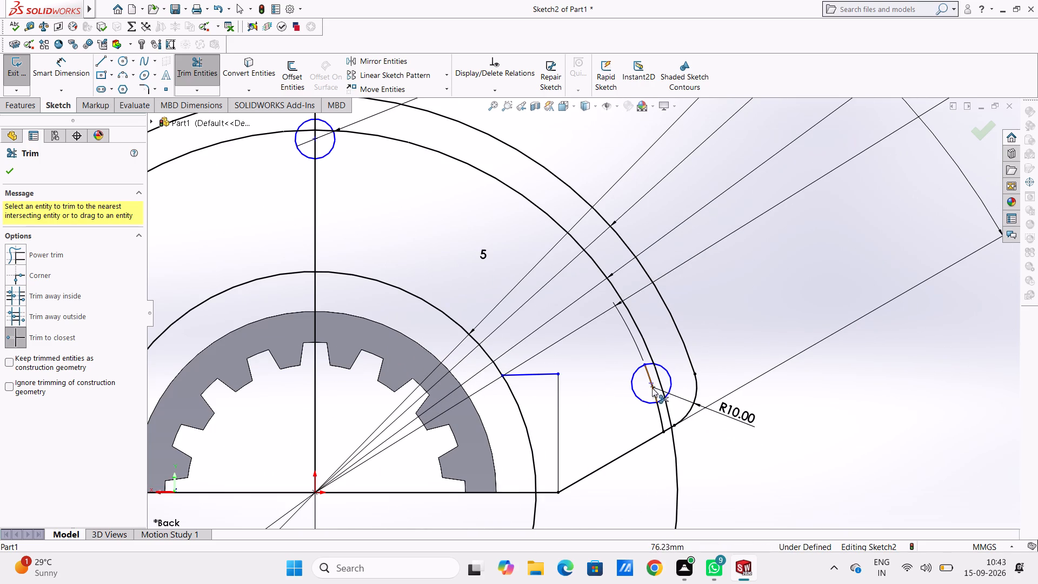
{"action": "left_click", "coordinate": [649, 379]}
{"action": "left_click", "coordinate": [658, 406]}
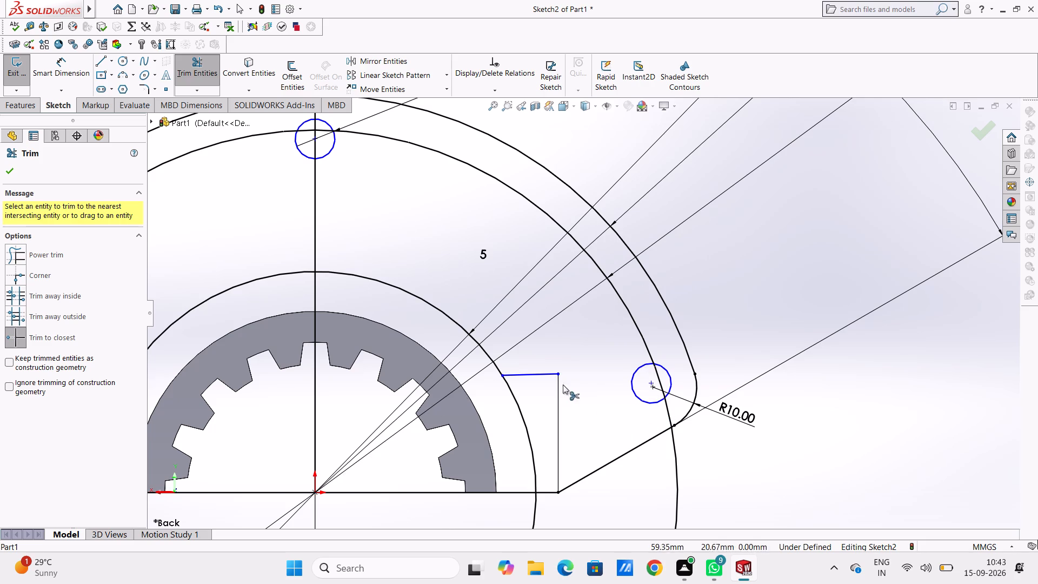
{"action": "scroll", "coordinate": [557, 342], "scroll_direction": "down", "scroll_amount": 3}
{"action": "scroll", "coordinate": [558, 343], "scroll_direction": "up", "scroll_amount": 7}
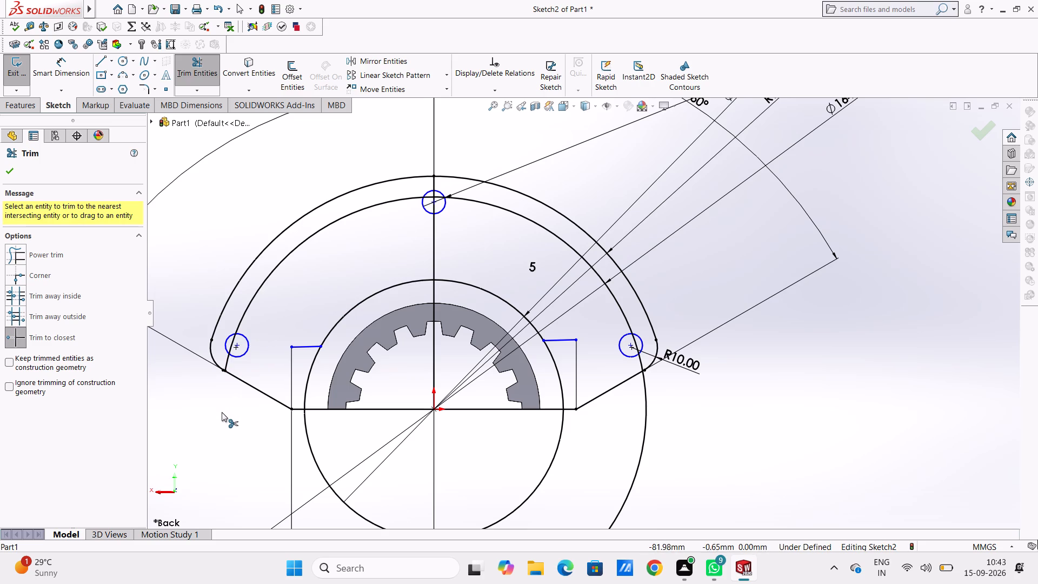
{"action": "key", "text": "Escape"}
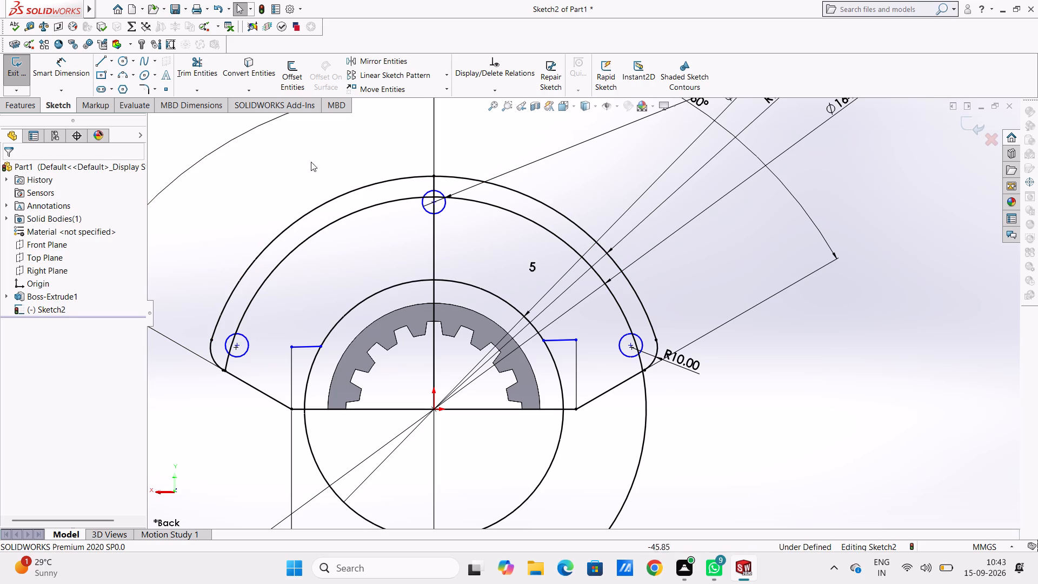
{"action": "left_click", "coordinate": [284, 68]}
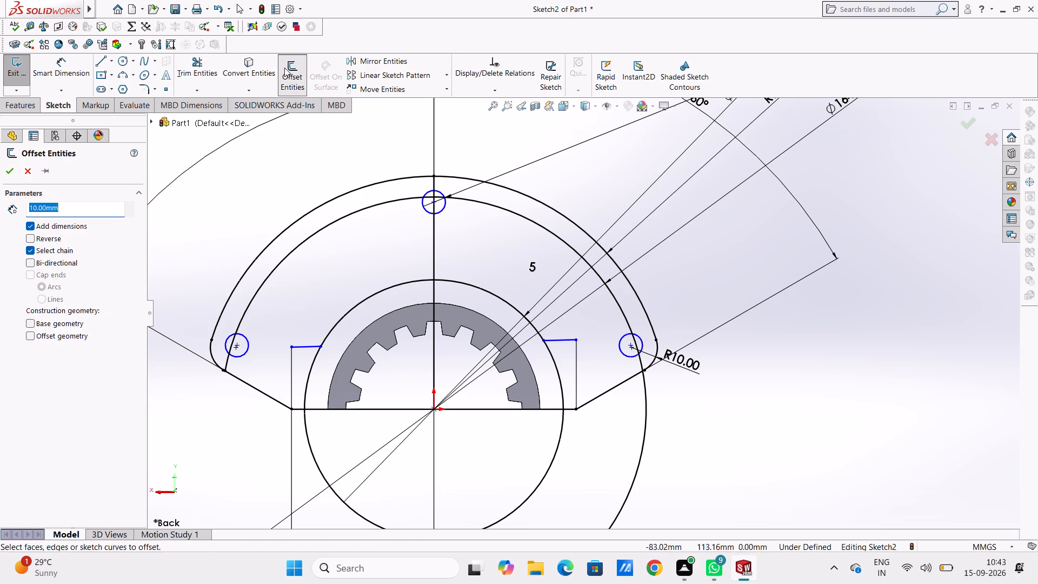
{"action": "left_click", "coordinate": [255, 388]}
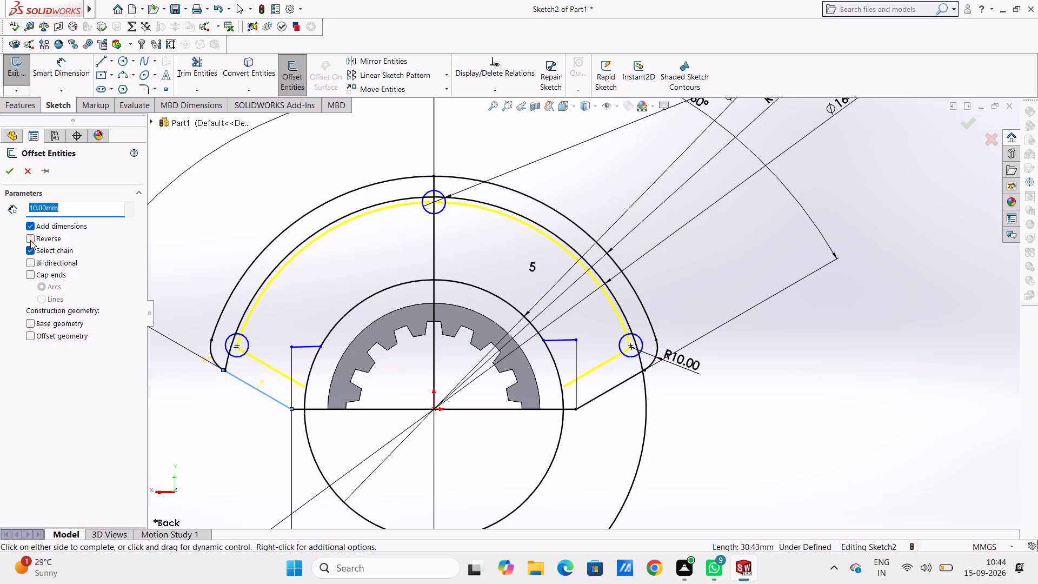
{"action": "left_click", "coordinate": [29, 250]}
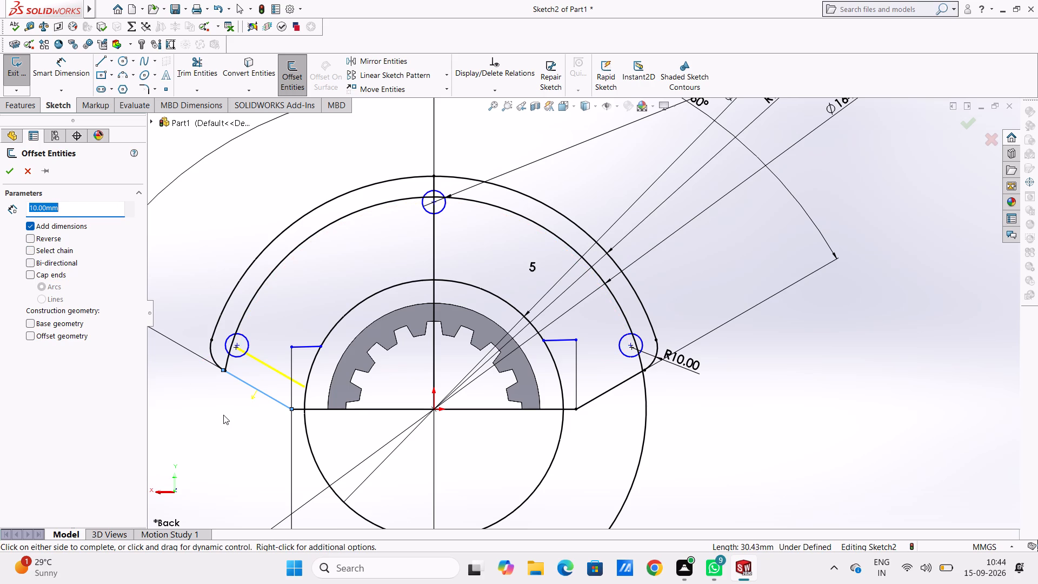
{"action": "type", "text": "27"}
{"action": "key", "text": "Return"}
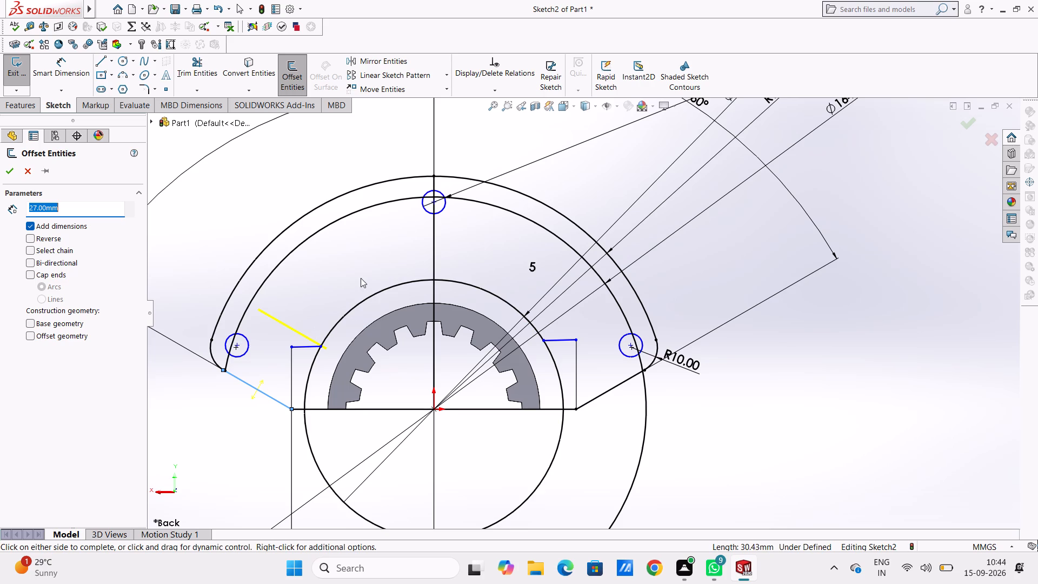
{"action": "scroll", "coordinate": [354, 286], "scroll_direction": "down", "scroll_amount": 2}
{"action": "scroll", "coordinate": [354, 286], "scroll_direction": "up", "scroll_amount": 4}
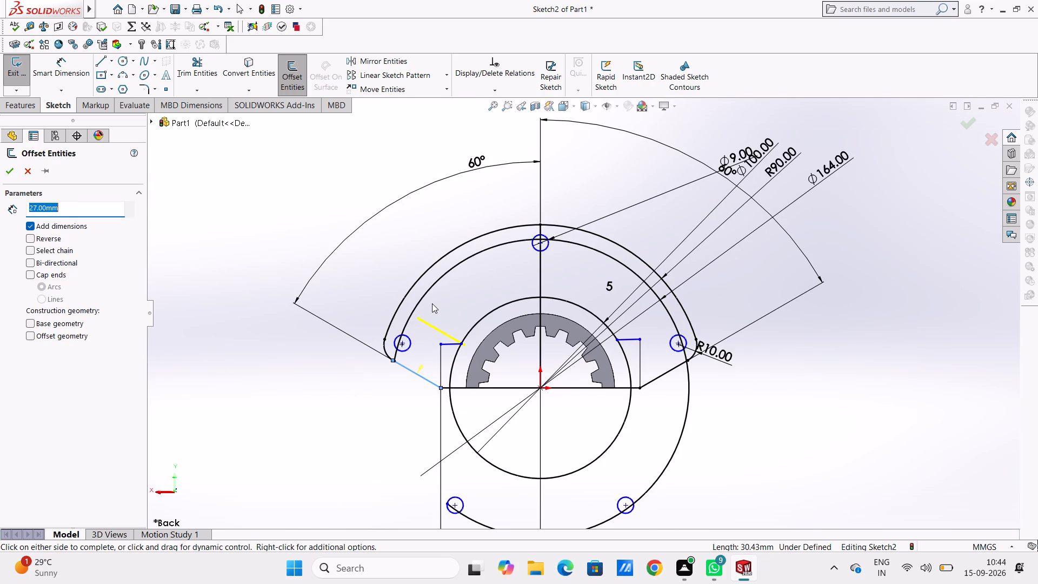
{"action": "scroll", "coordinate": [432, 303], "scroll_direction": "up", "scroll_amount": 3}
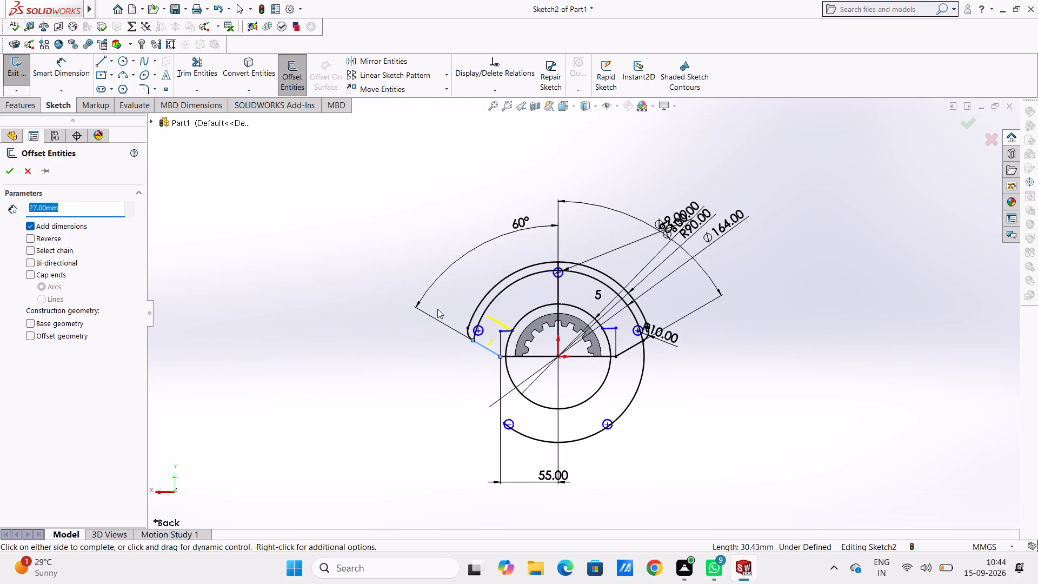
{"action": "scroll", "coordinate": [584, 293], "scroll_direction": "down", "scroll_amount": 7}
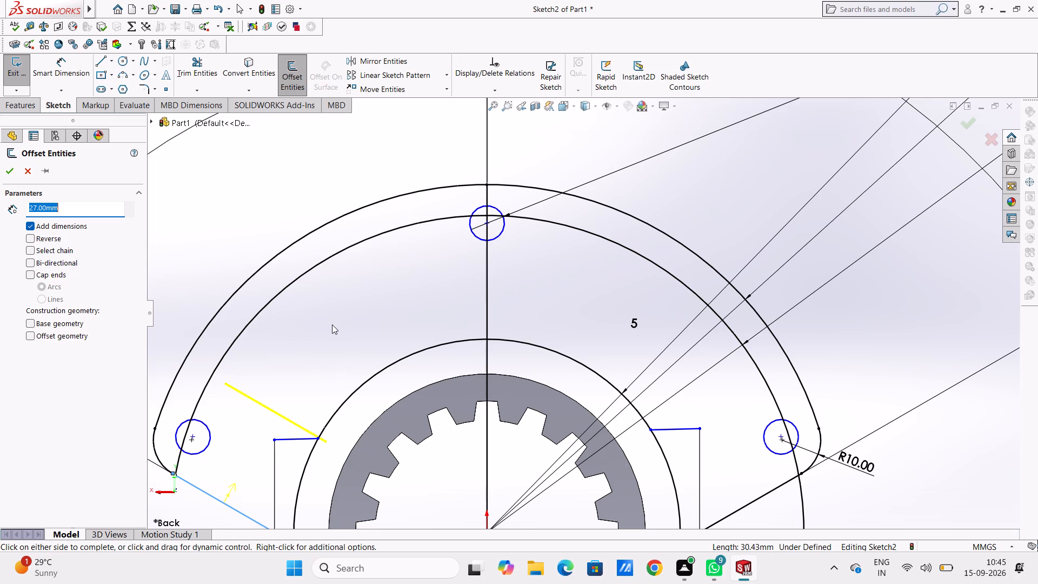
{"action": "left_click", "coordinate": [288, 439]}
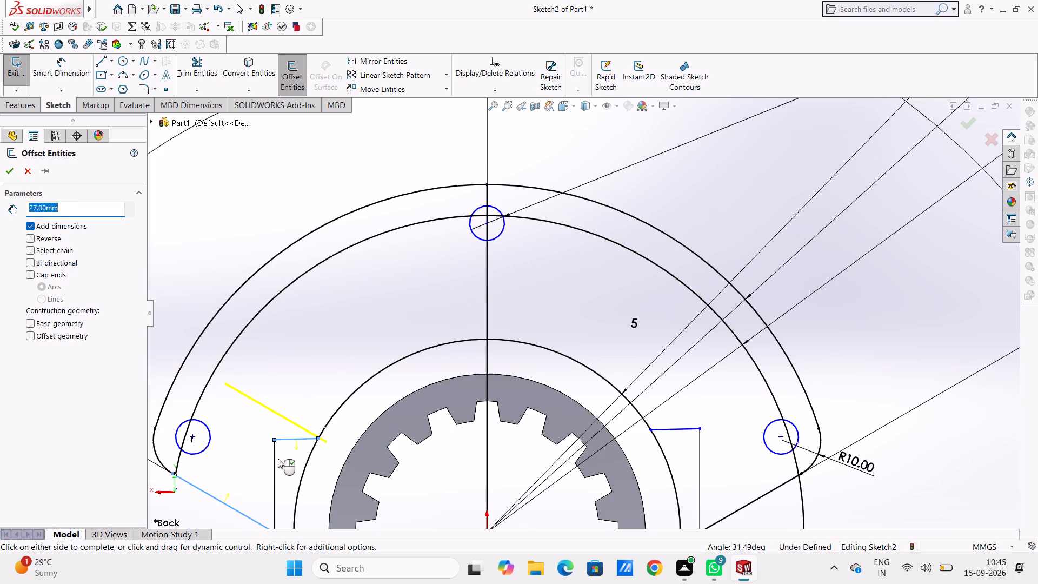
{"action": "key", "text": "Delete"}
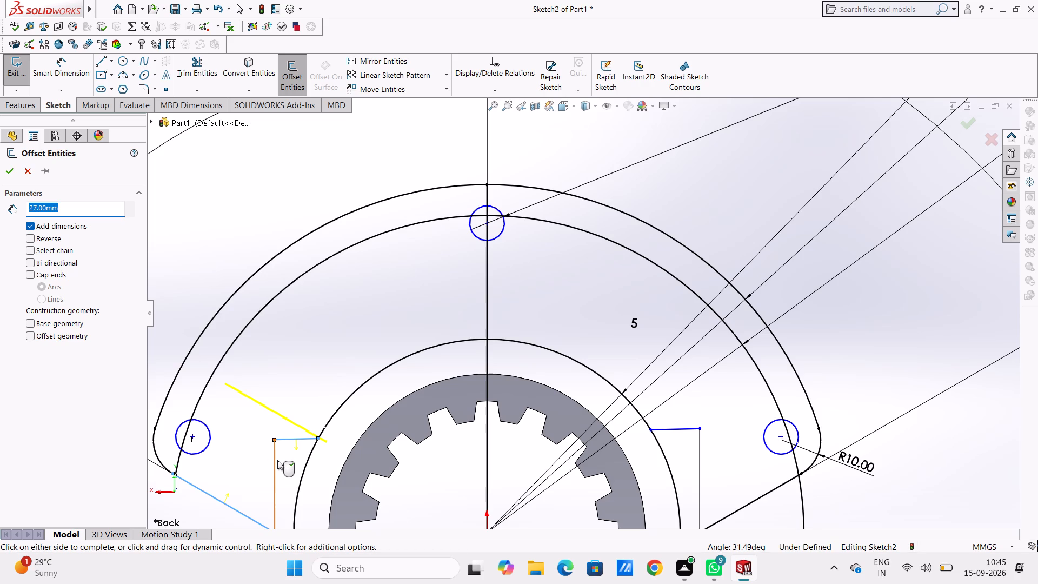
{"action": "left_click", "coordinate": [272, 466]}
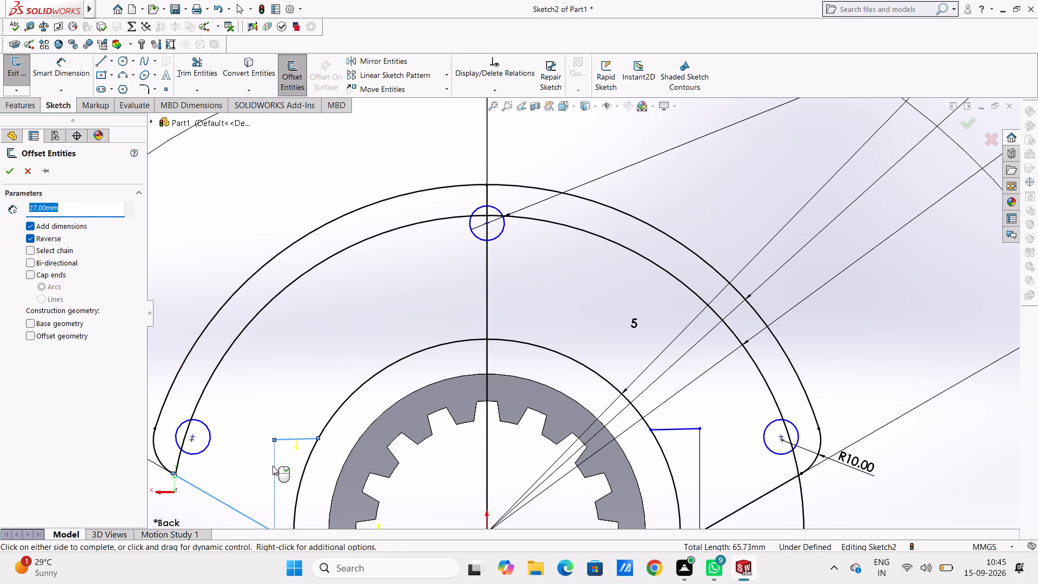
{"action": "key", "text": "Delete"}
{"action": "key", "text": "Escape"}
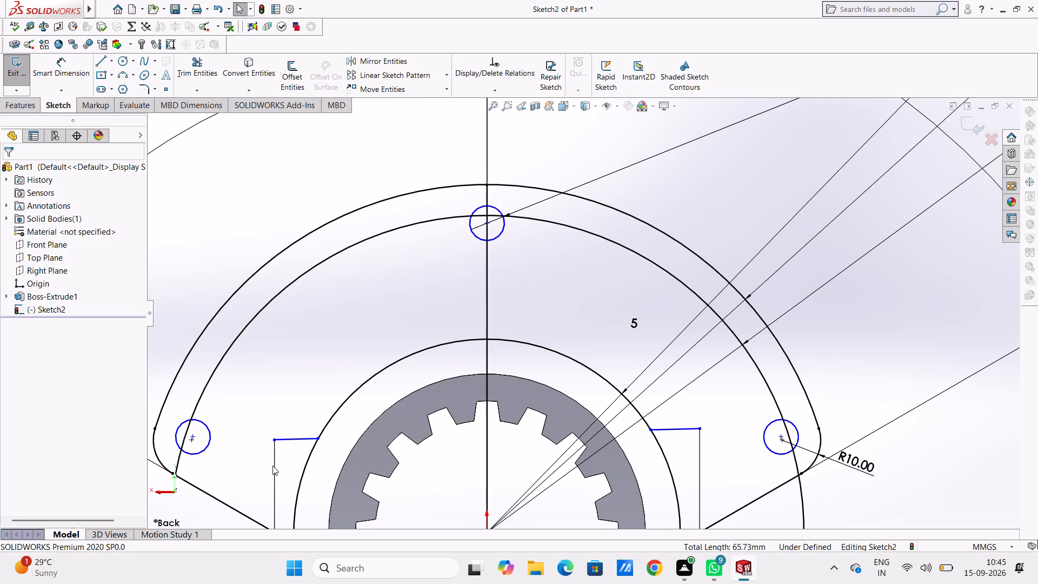
Delete the vertical line and the short near-horizontal line on each side of the toothed ring.
{"action": "left_click", "coordinate": [273, 466]}
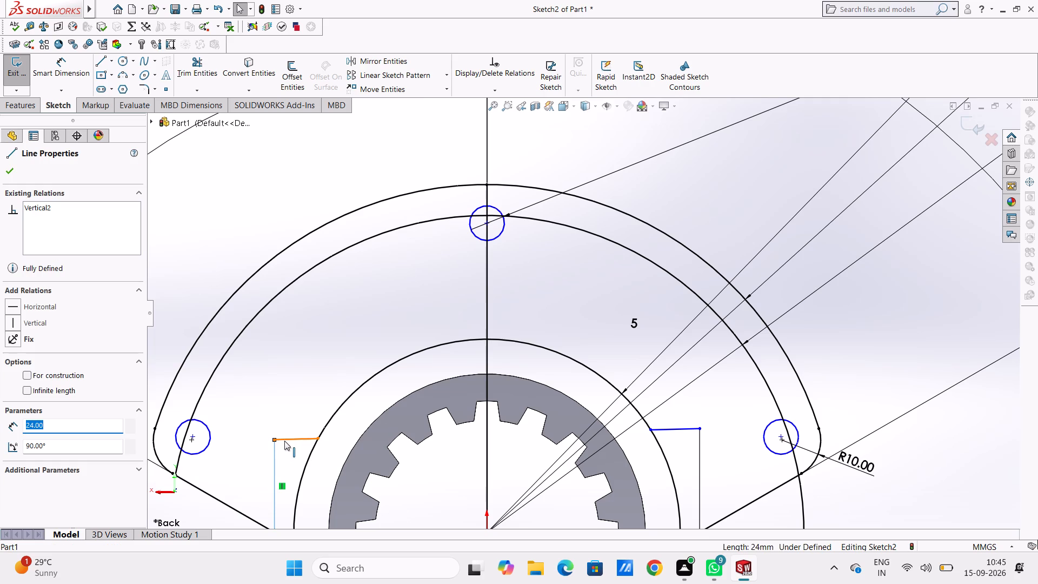
{"action": "left_click", "coordinate": [284, 440], "text": "ctrl"}
{"action": "key", "text": "Delete"}
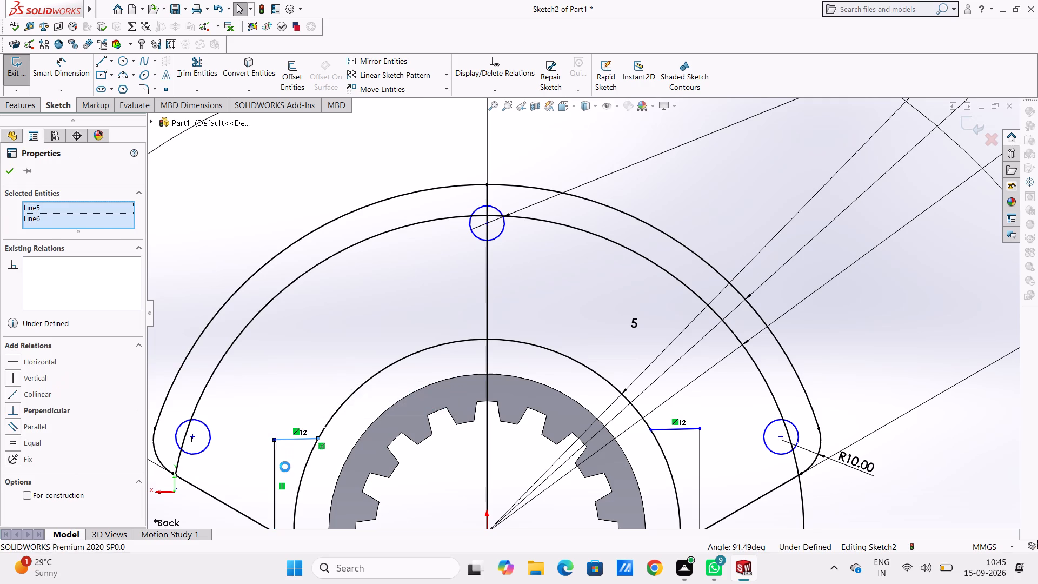
{"action": "left_click", "coordinate": [682, 427]}
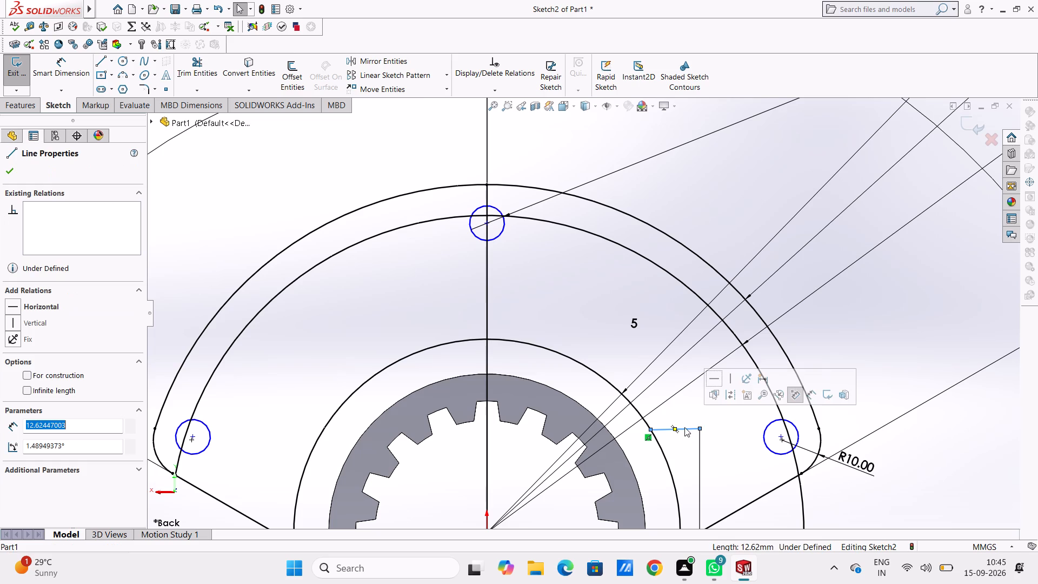
{"action": "left_click", "coordinate": [699, 444], "text": "ctrl"}
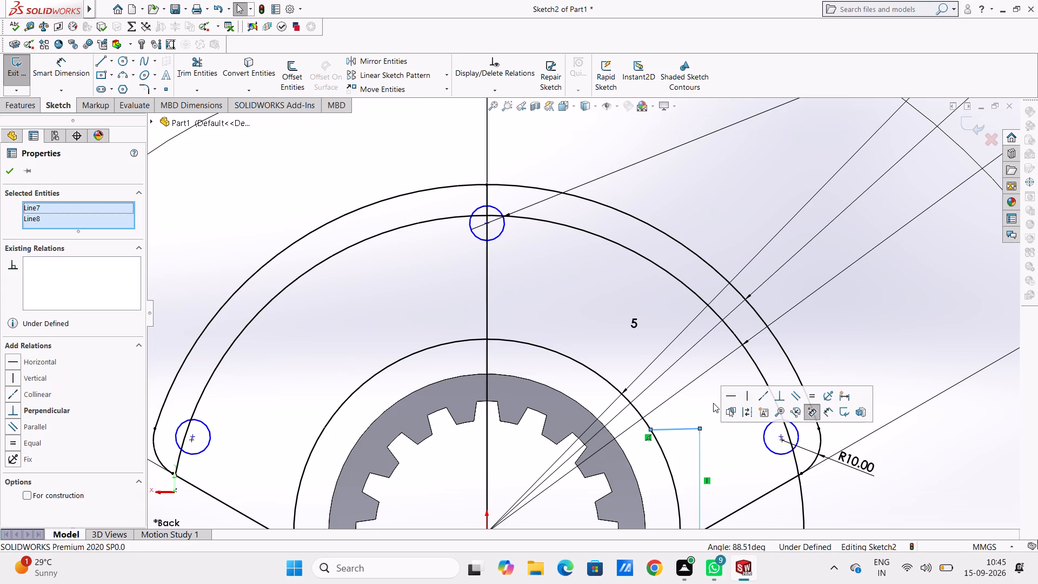
{"action": "key", "text": "Delete"}
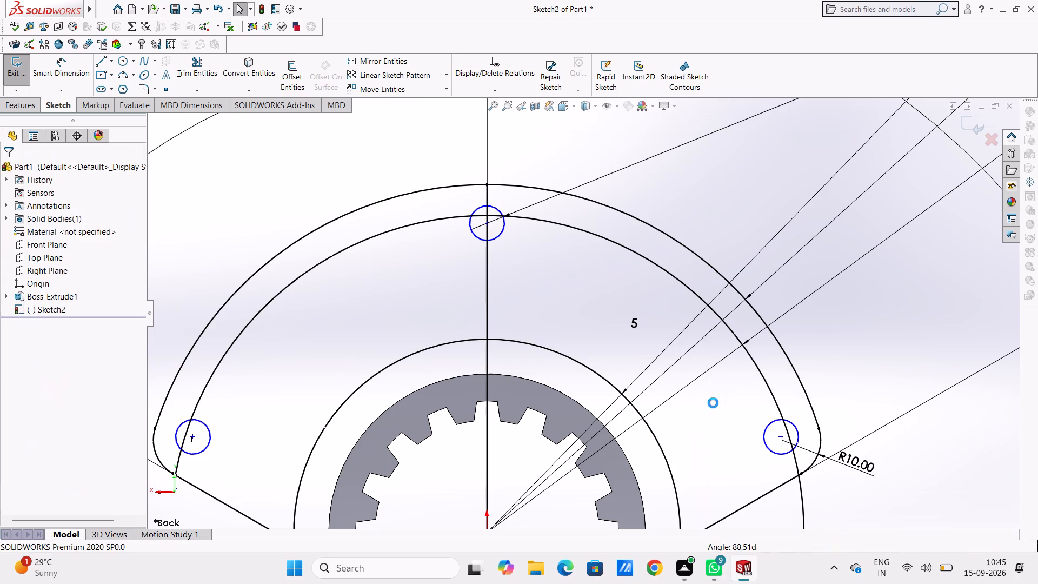
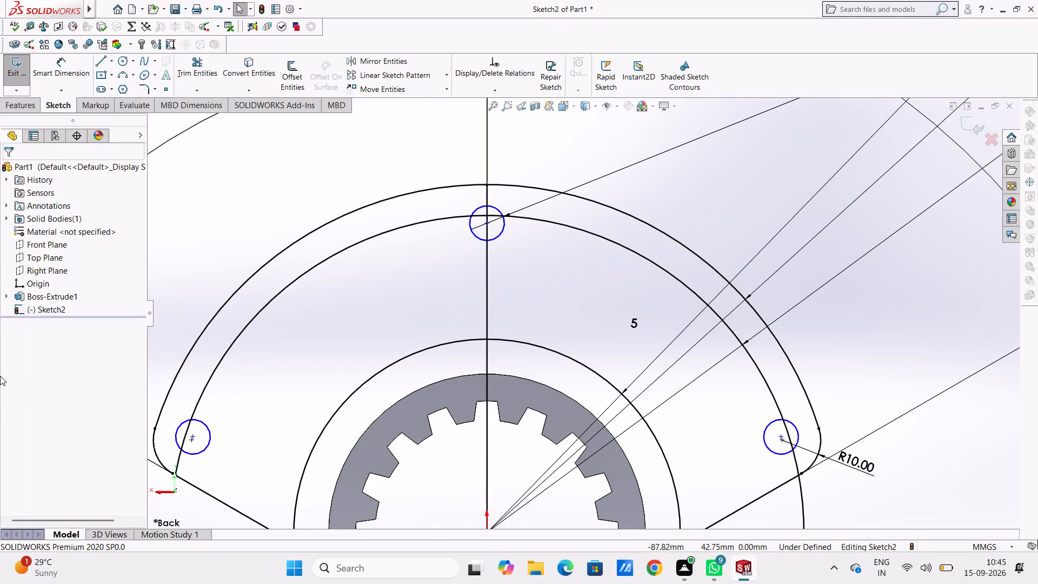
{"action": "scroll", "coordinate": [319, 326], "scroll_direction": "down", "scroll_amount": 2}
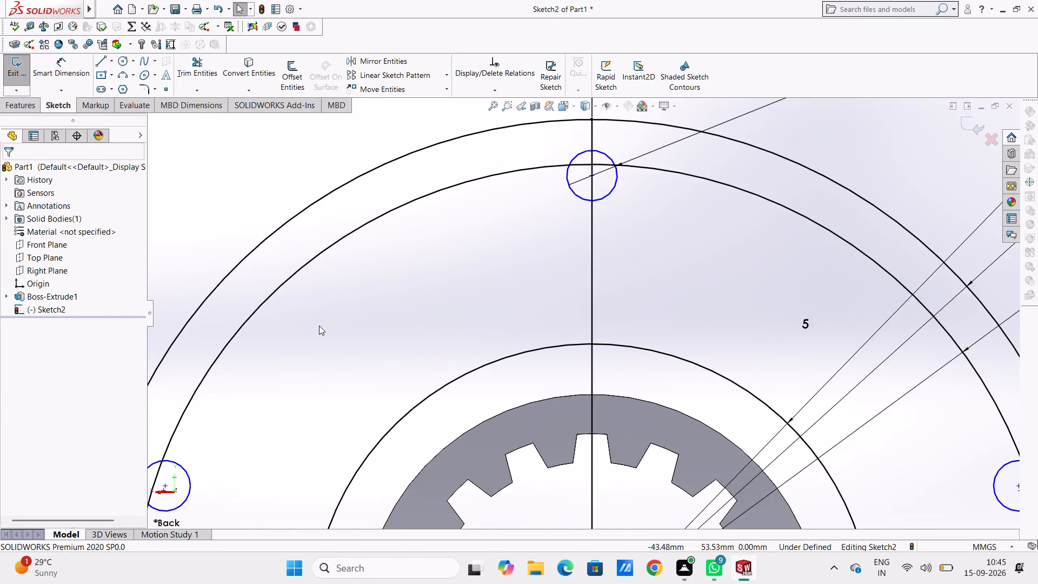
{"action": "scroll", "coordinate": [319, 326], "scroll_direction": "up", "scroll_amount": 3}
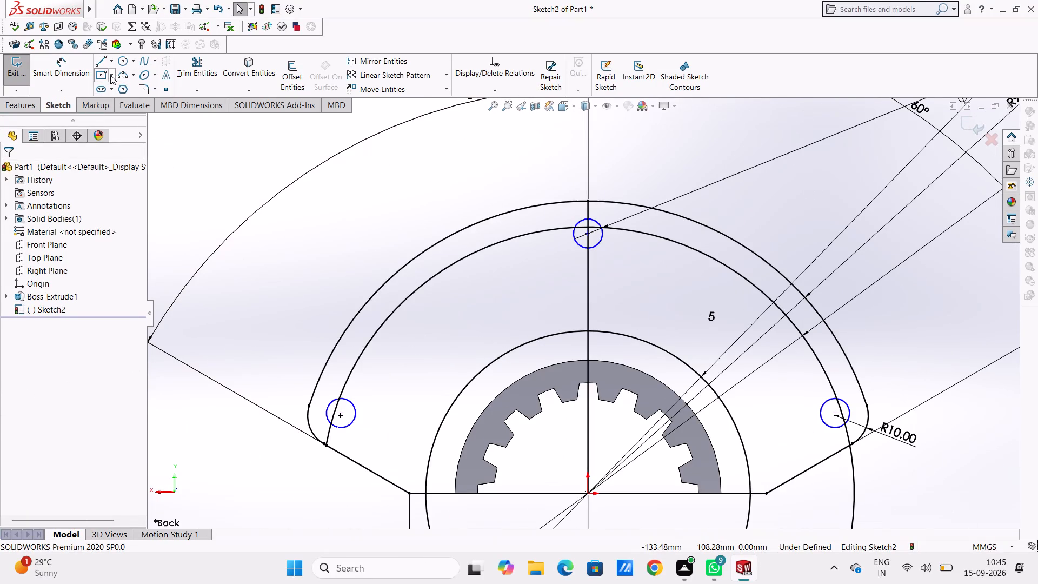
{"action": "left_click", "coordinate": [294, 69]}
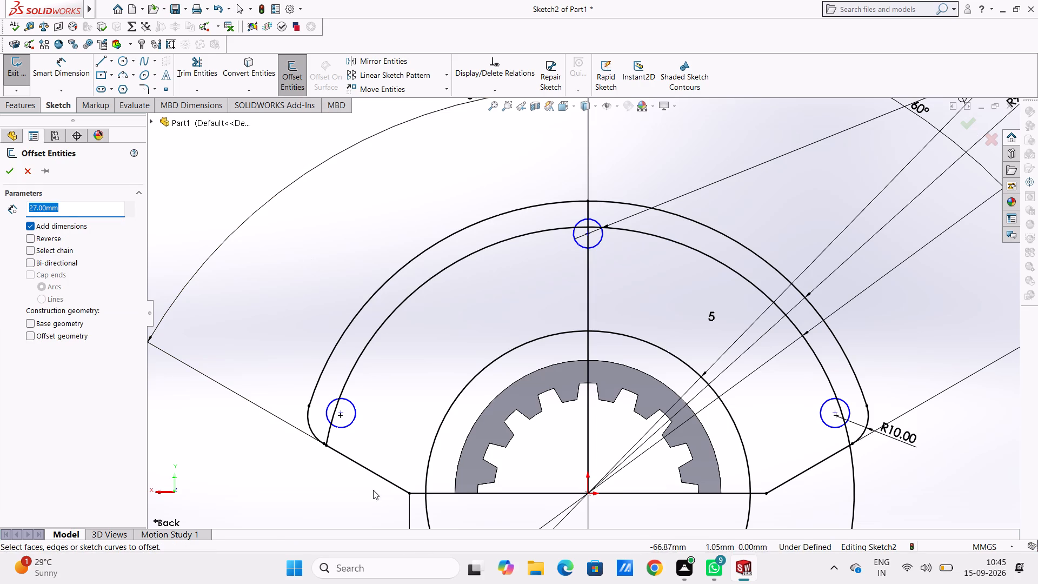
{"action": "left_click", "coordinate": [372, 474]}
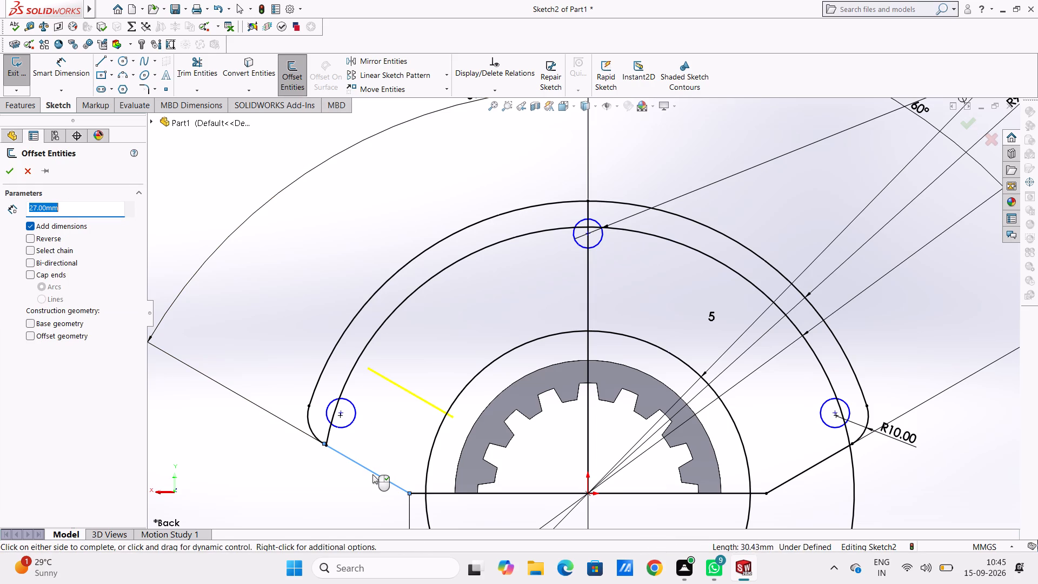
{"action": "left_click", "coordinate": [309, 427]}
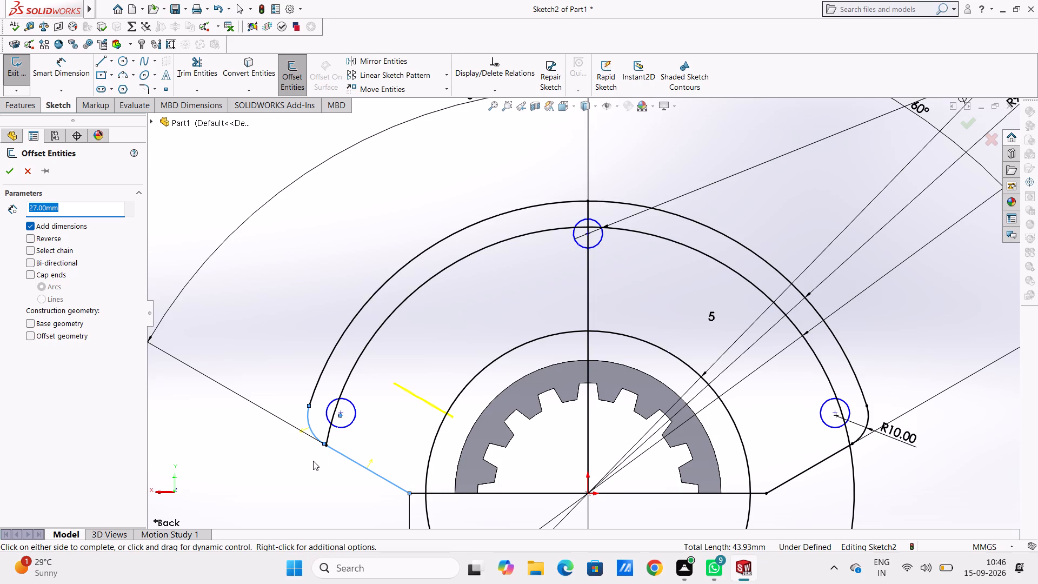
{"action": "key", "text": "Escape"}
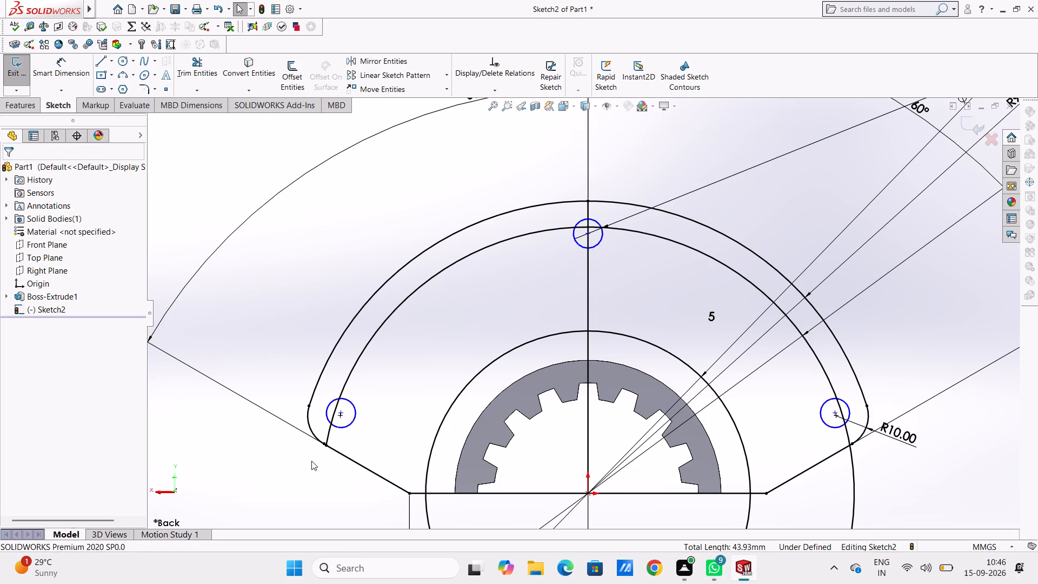
Offset the flange's left slanted edge 27 mm inward, with the offset dimension added.
{"action": "left_click", "coordinate": [294, 67]}
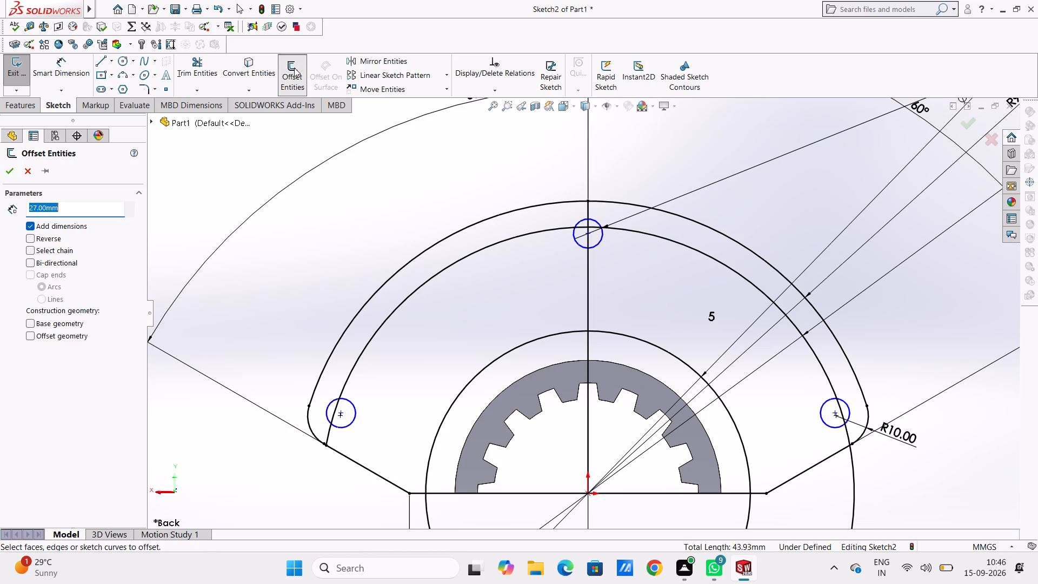
{"action": "left_click", "coordinate": [355, 463]}
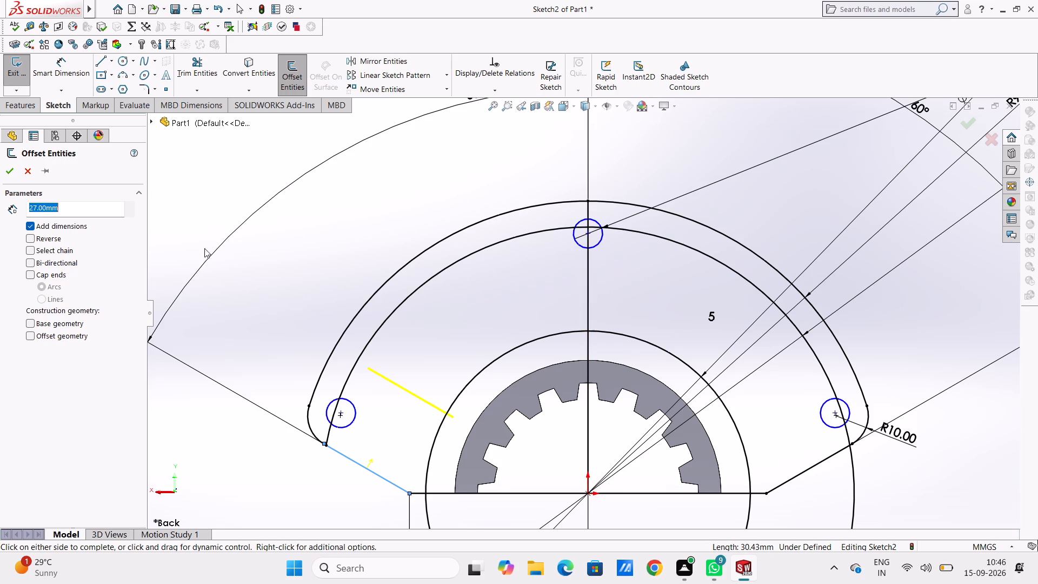
{"action": "left_click", "coordinate": [14, 172]}
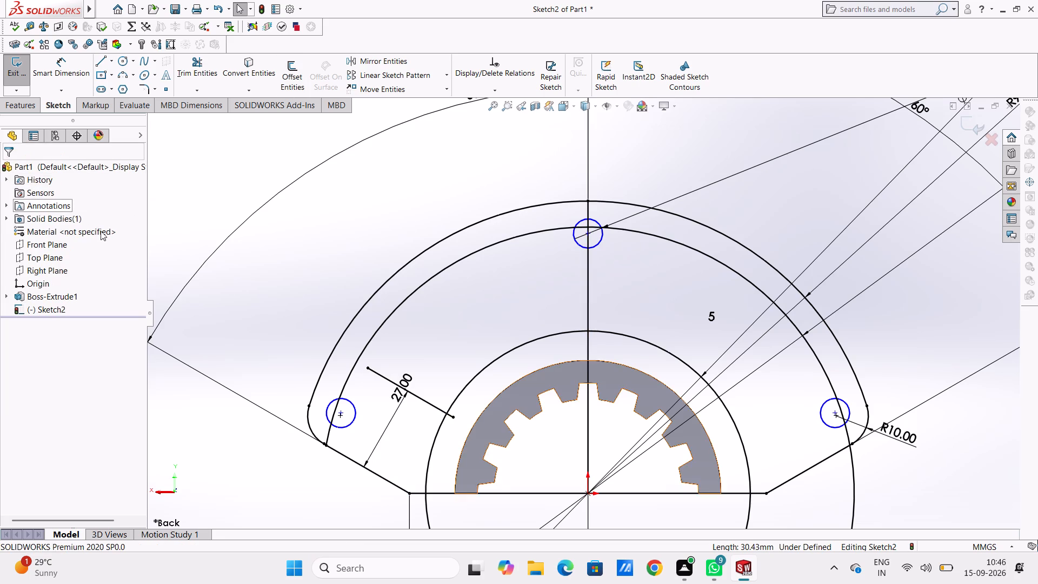
Offset the vertical centre line 4.5 mm to its left, with the offset dimension added.
{"action": "left_click", "coordinate": [290, 67]}
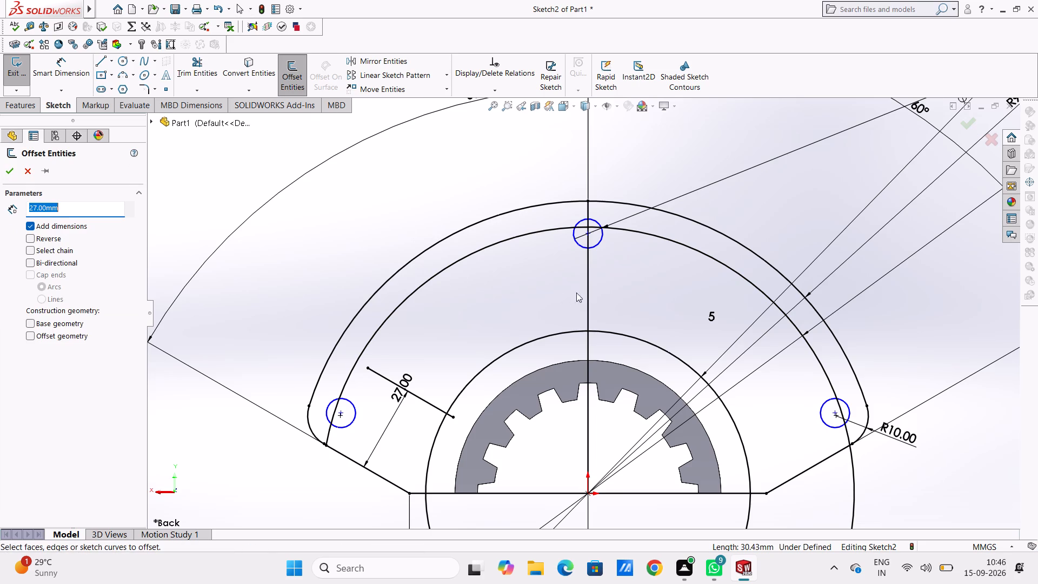
{"action": "left_click", "coordinate": [586, 288]}
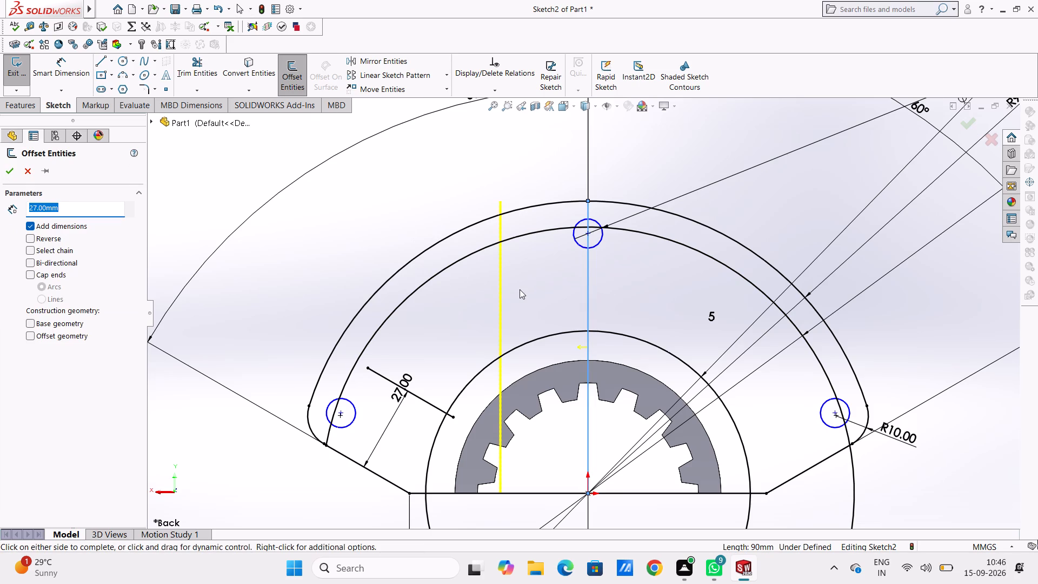
{"action": "type", "text": "4.5"}
{"action": "key", "text": "Return"}
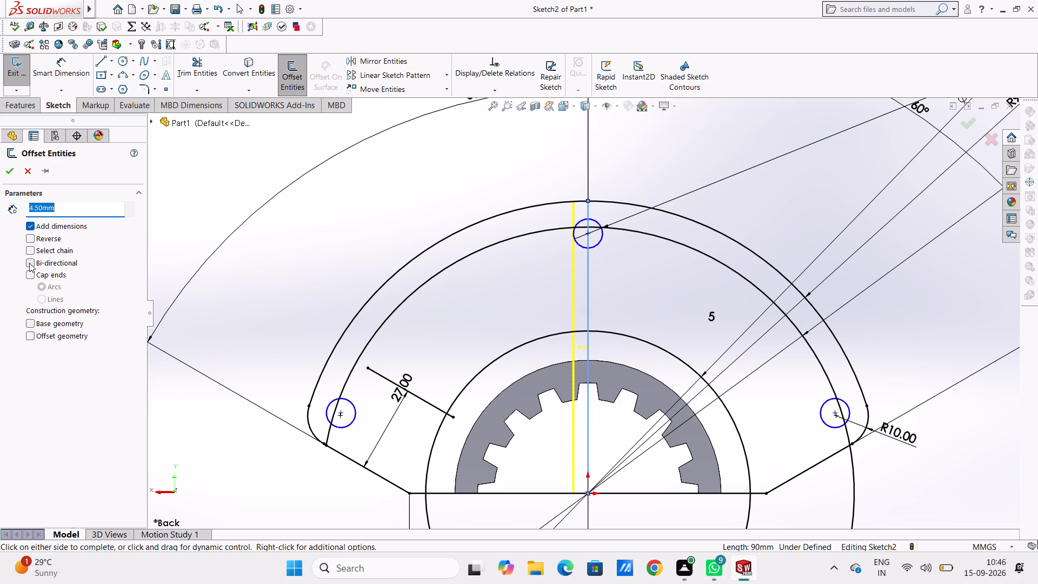
{"action": "left_click", "coordinate": [5, 173]}
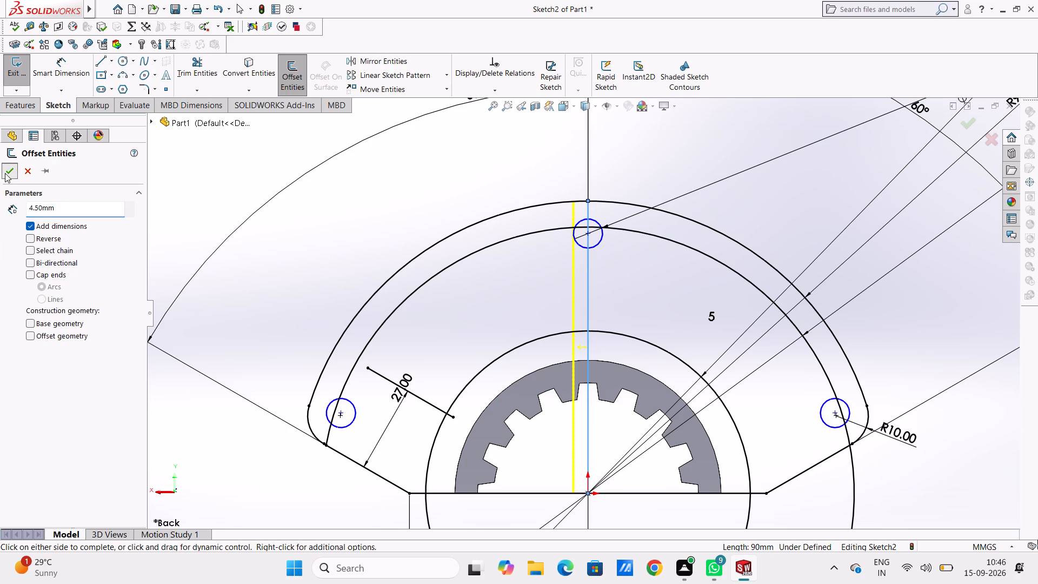
Trim the 4.5 mm offset line above the 164 mm circle, including the tiny stub crossing the outer R90 arc.
{"action": "scroll", "coordinate": [676, 295], "scroll_direction": "down", "scroll_amount": 2}
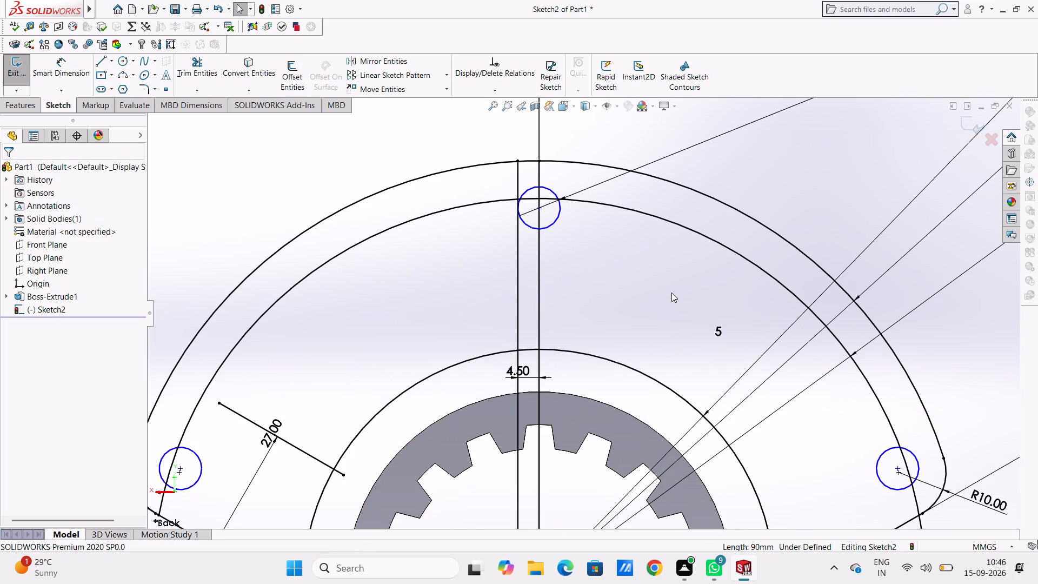
{"action": "left_click", "coordinate": [197, 67]}
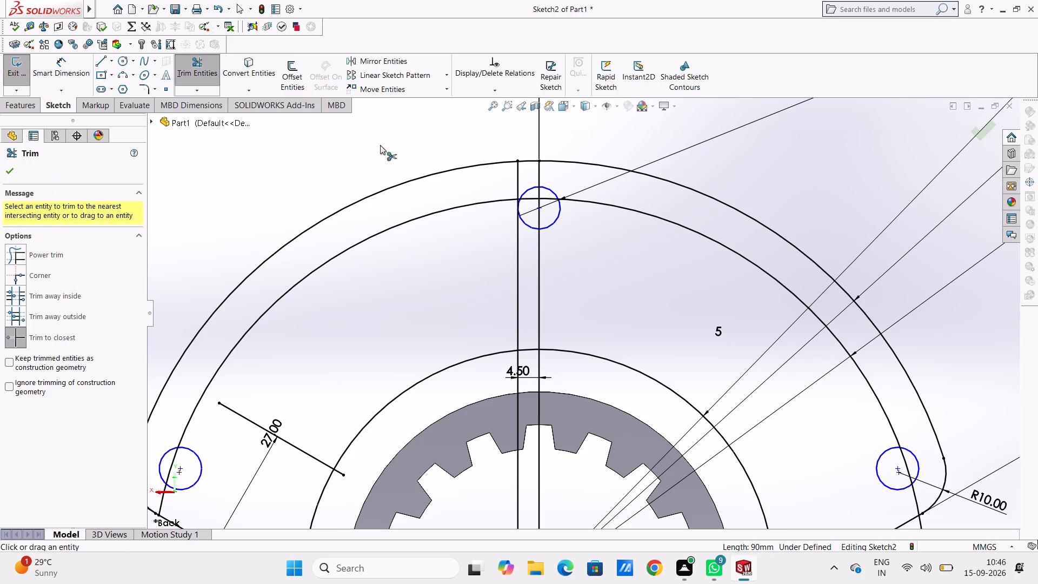
{"action": "left_click", "coordinate": [518, 177]}
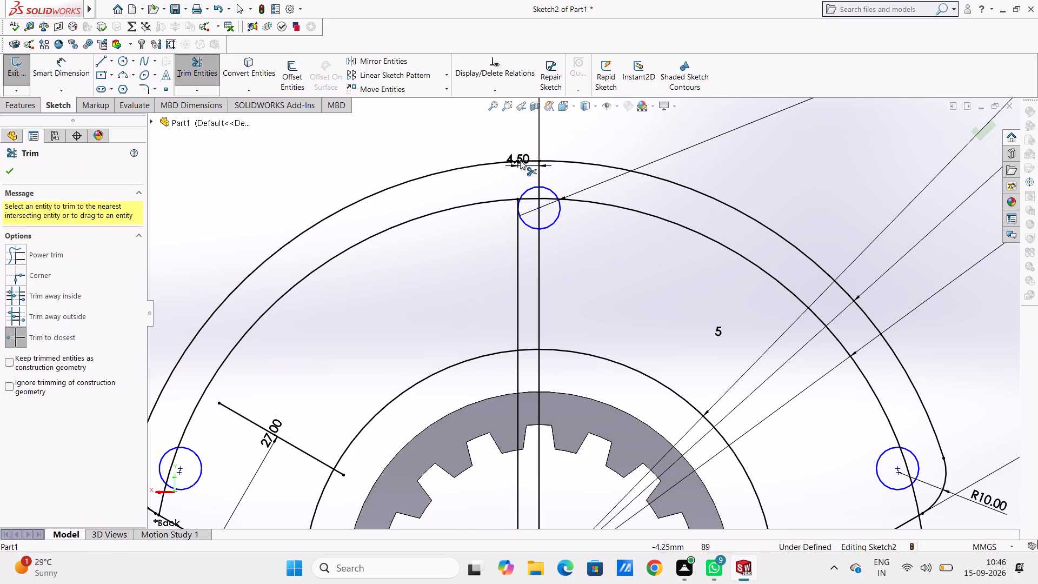
{"action": "scroll", "coordinate": [525, 152], "scroll_direction": "up", "scroll_amount": 3}
{"action": "scroll", "coordinate": [527, 156], "scroll_direction": "down", "scroll_amount": 3}
{"action": "scroll", "coordinate": [588, 305], "scroll_direction": "down", "scroll_amount": 3}
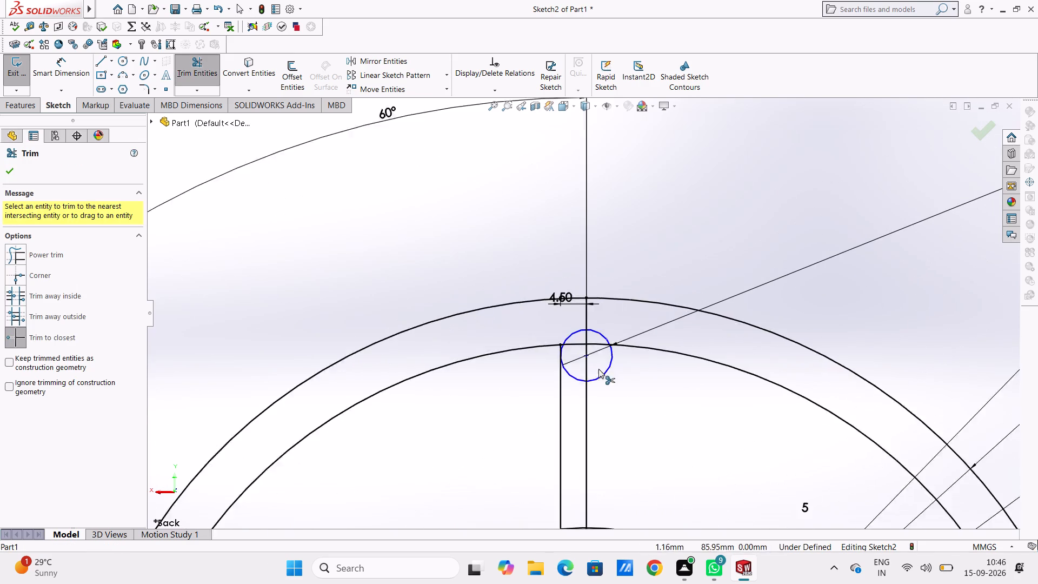
{"action": "scroll", "coordinate": [551, 249], "scroll_direction": "down", "scroll_amount": 11}
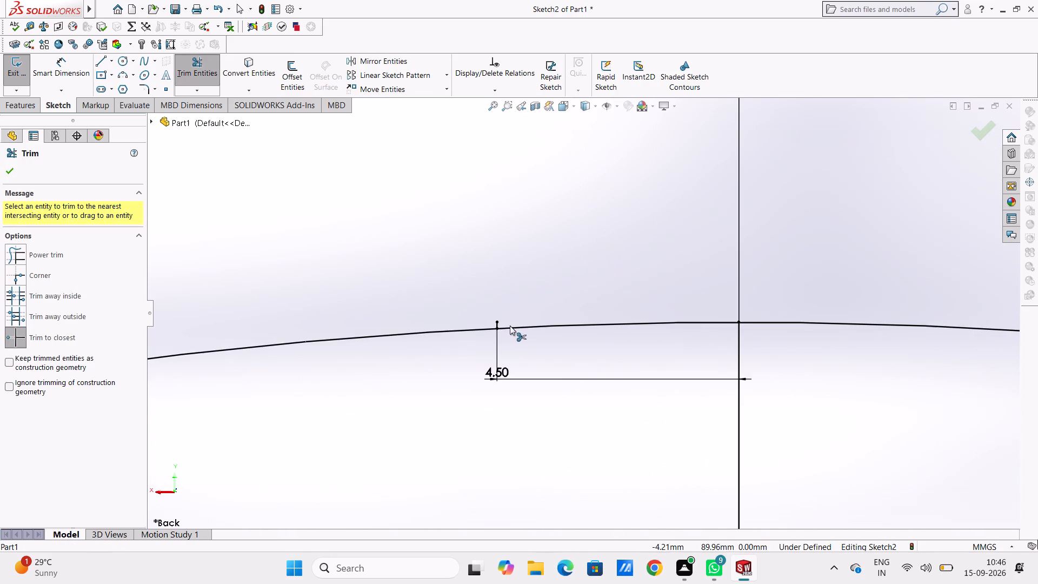
{"action": "left_click", "coordinate": [496, 324]}
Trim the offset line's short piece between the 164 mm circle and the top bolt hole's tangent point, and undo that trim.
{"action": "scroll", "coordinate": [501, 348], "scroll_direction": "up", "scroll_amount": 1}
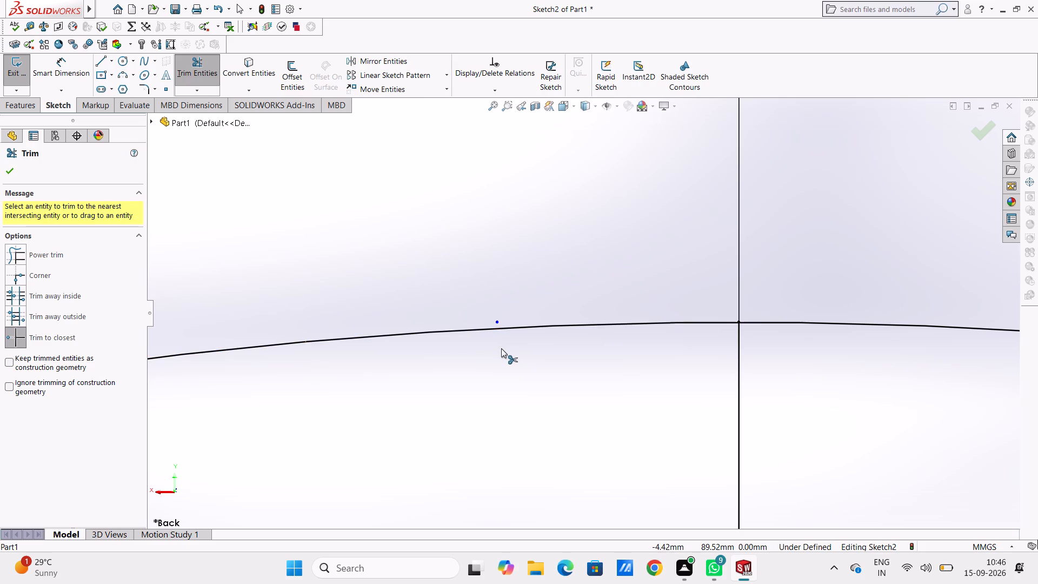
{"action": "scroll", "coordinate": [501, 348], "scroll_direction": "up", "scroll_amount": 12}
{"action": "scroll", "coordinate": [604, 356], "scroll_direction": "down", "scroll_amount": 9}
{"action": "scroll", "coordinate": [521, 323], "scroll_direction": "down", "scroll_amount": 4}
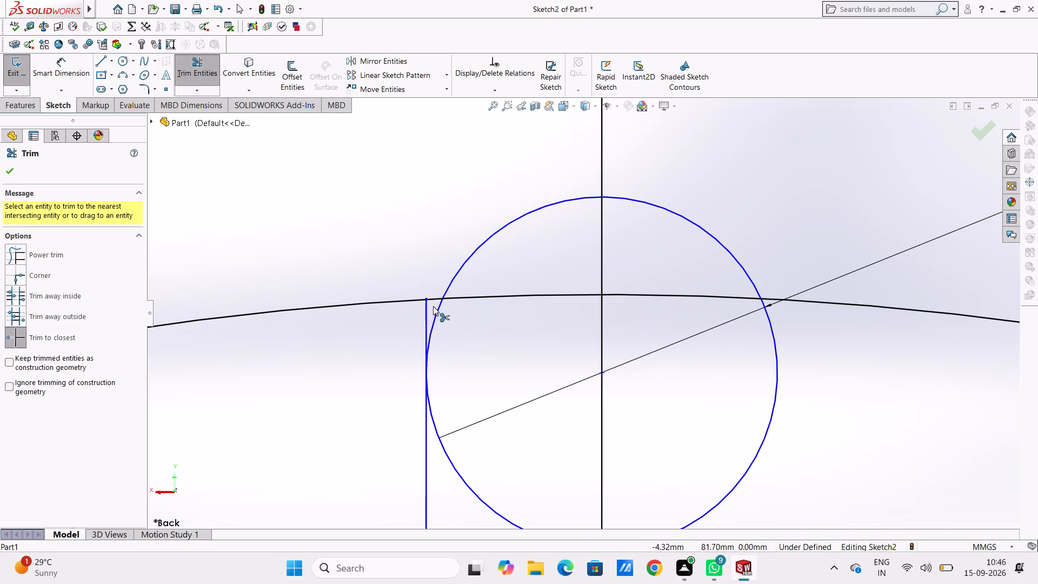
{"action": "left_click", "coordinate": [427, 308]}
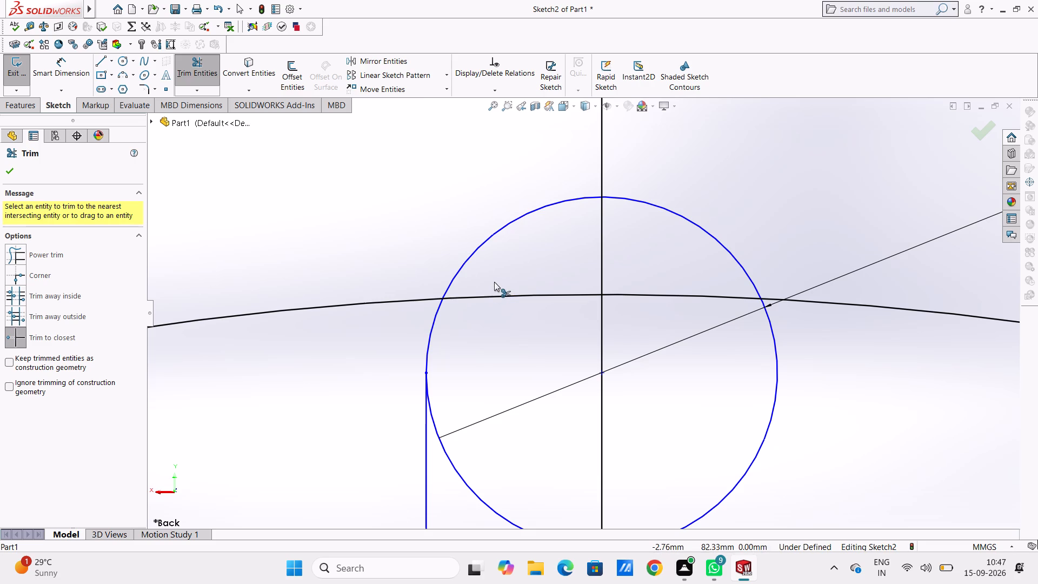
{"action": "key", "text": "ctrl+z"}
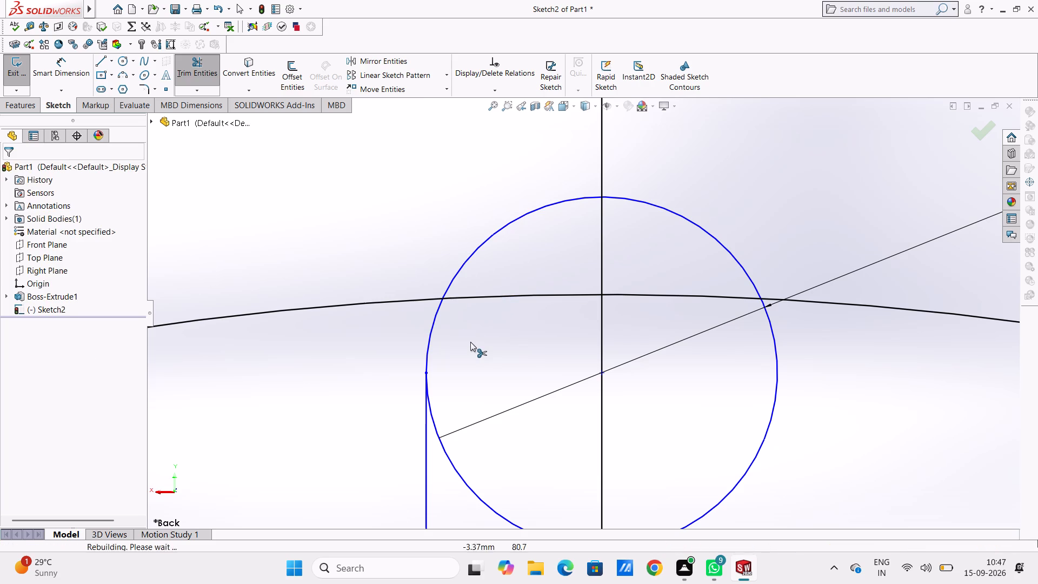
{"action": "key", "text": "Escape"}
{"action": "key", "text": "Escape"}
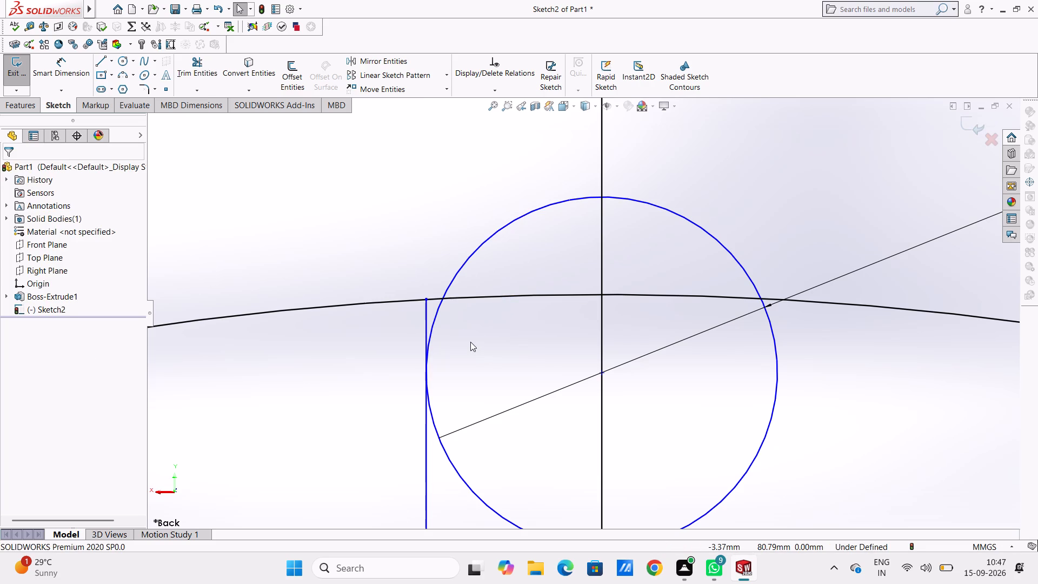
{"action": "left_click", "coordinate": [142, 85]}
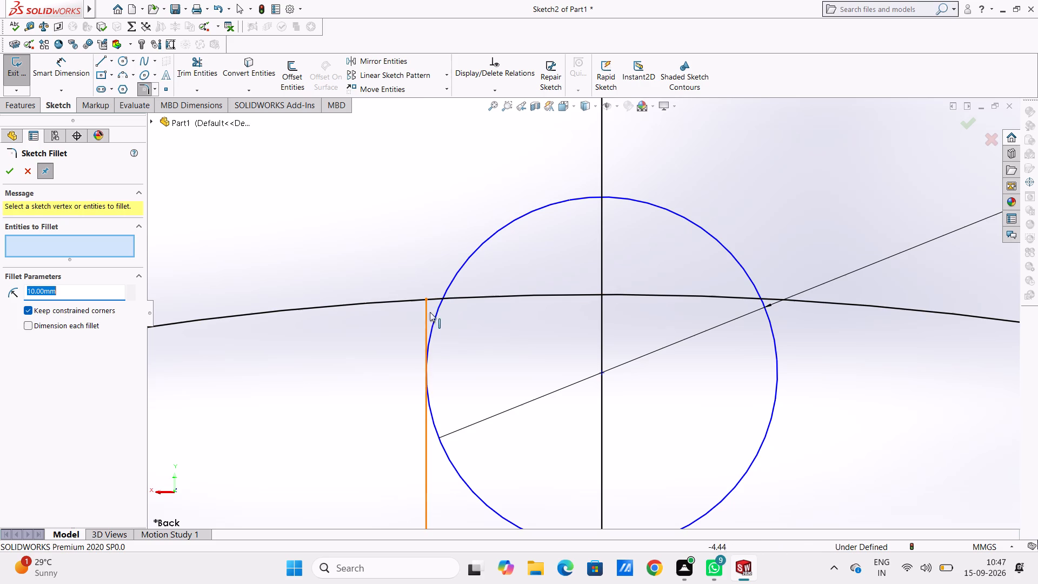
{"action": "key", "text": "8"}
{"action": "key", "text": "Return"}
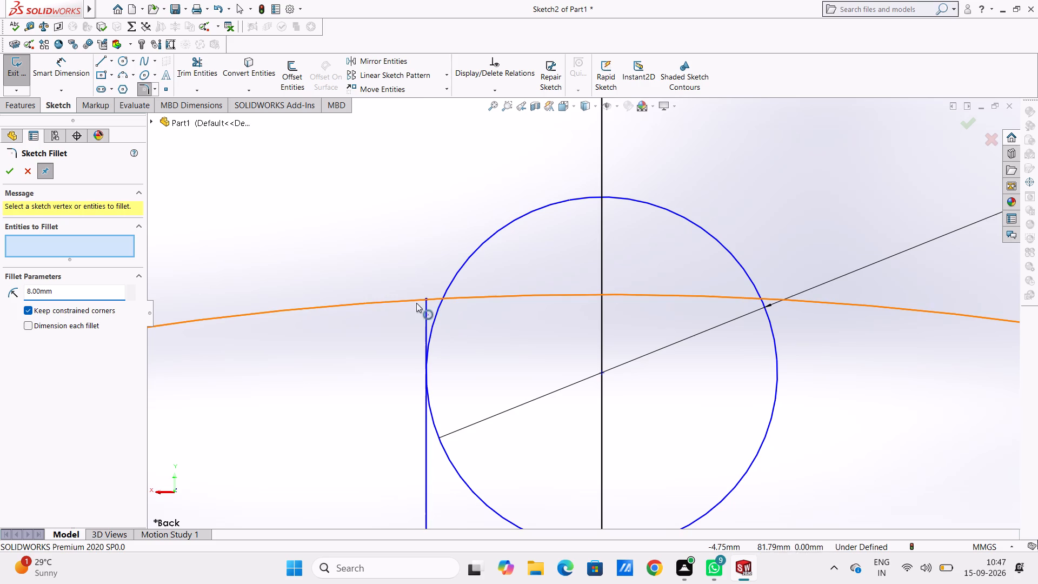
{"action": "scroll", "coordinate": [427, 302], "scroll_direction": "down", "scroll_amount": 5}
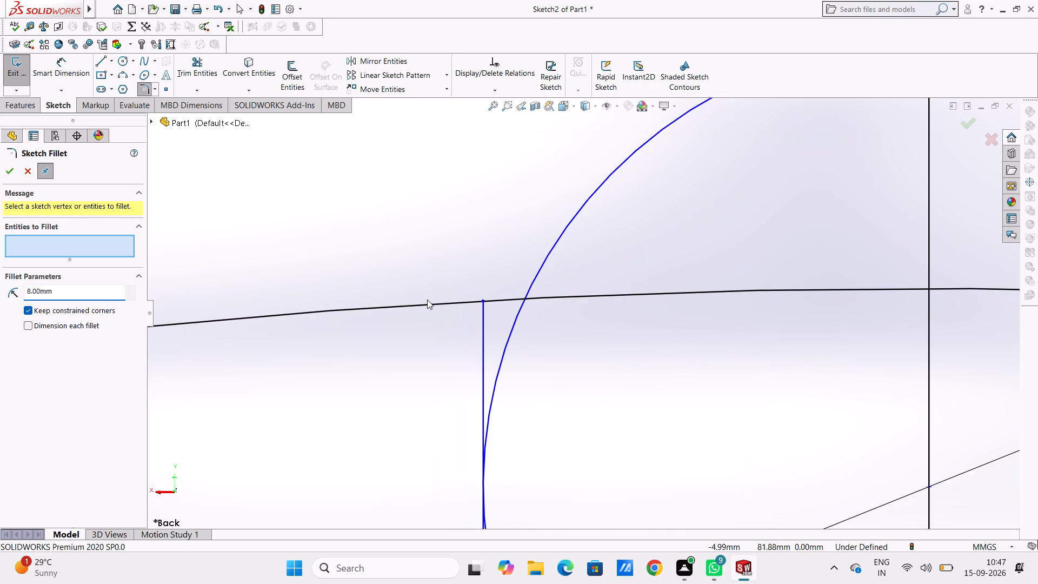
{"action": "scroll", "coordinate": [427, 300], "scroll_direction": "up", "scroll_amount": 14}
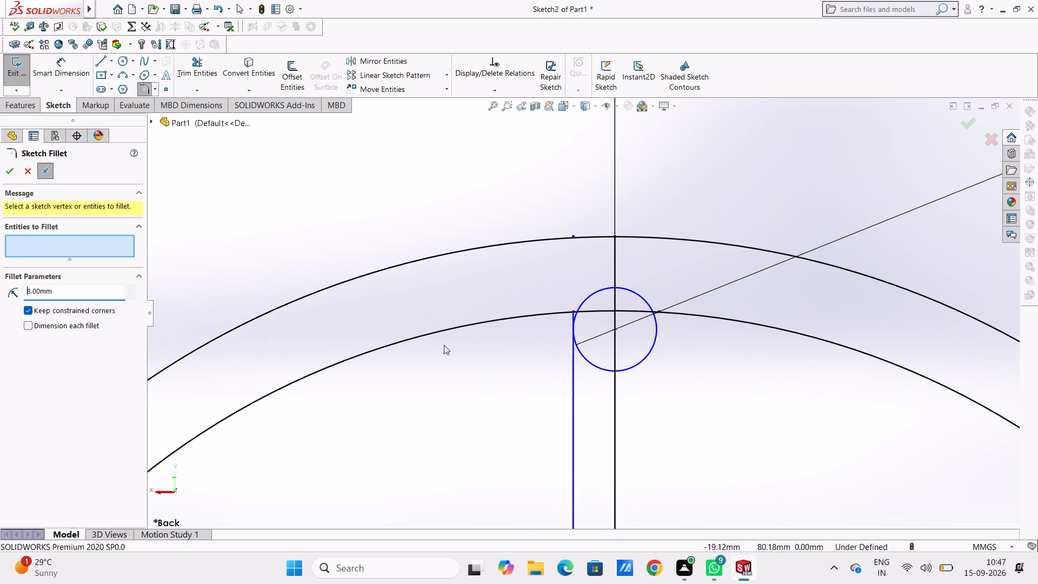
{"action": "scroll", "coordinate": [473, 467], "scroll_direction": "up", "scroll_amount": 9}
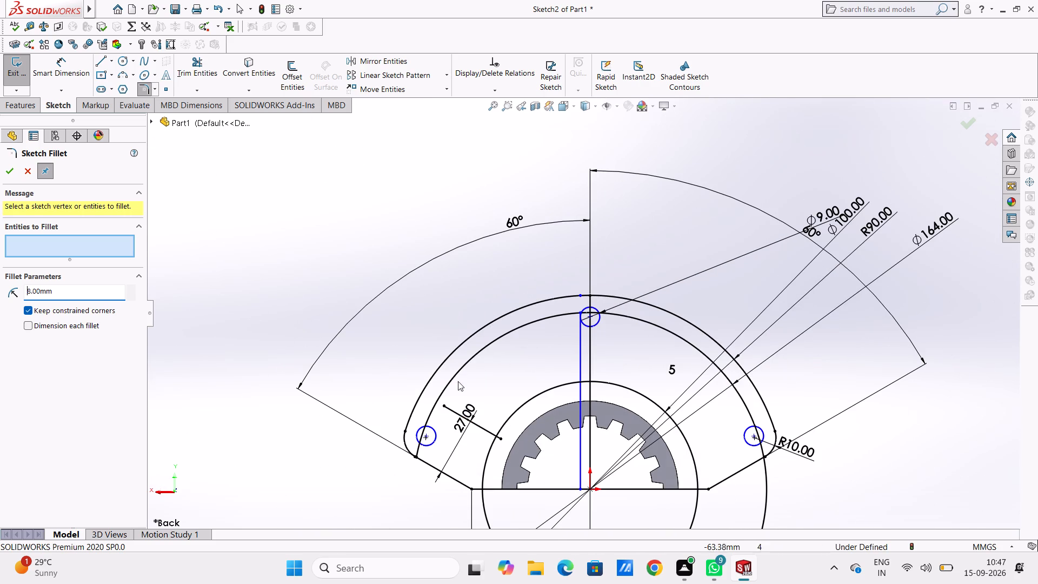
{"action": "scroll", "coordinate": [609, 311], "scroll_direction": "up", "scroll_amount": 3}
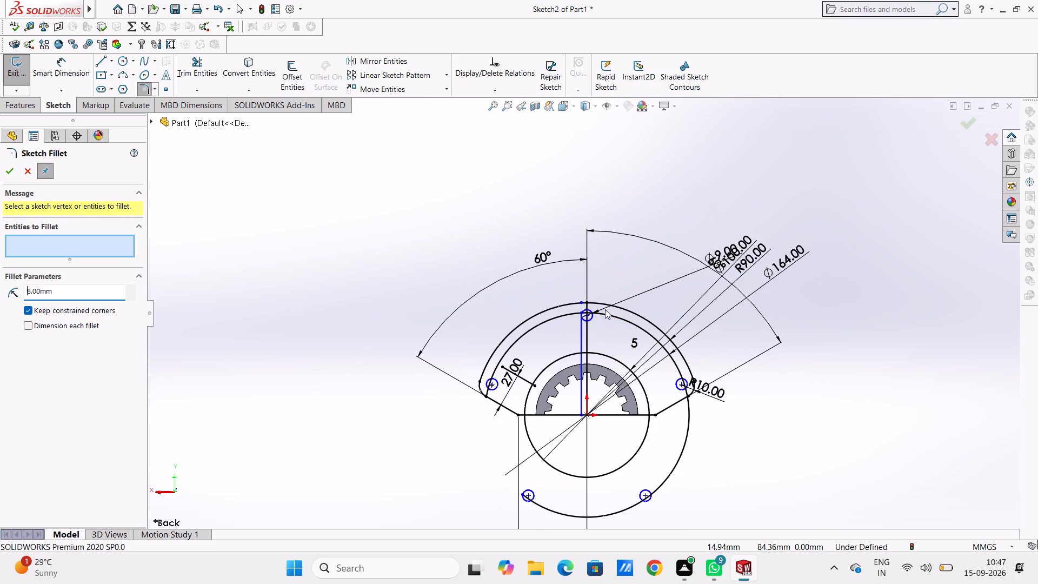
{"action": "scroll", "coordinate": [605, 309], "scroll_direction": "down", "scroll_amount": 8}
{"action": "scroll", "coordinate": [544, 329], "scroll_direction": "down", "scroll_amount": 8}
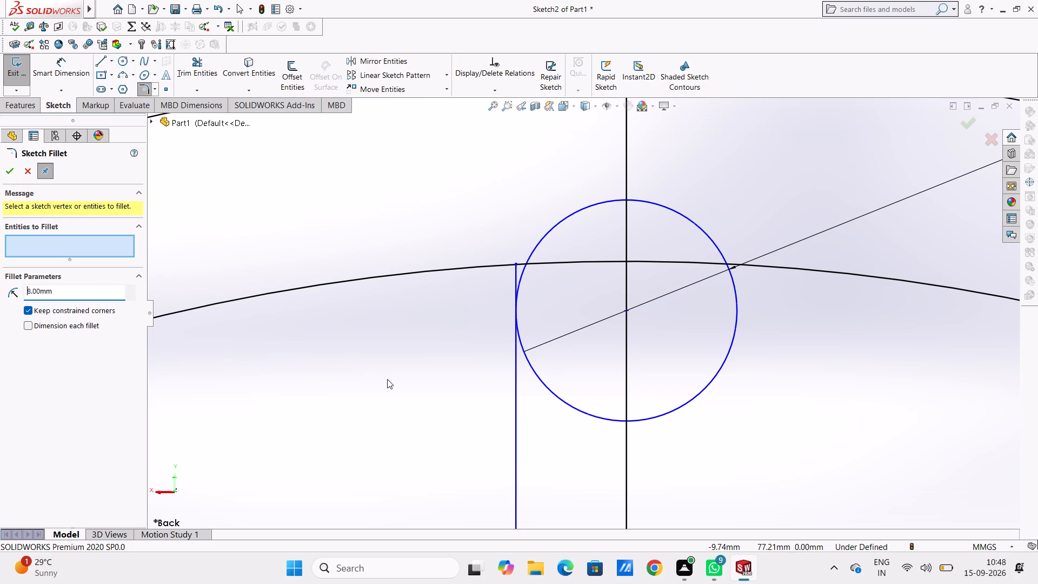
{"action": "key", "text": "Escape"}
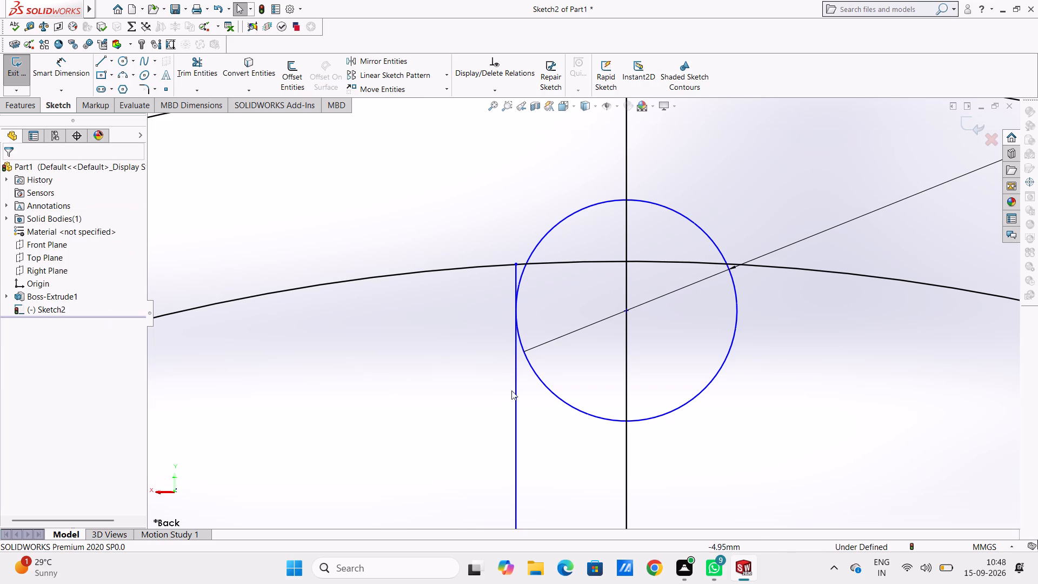
Move the lower endpoint of the offset line beside the vertical centre line onto the origin.
{"action": "scroll", "coordinate": [462, 362], "scroll_direction": "down", "scroll_amount": 7}
{"action": "scroll", "coordinate": [487, 322], "scroll_direction": "up", "scroll_amount": 19}
{"action": "scroll", "coordinate": [500, 401], "scroll_direction": "up", "scroll_amount": 4}
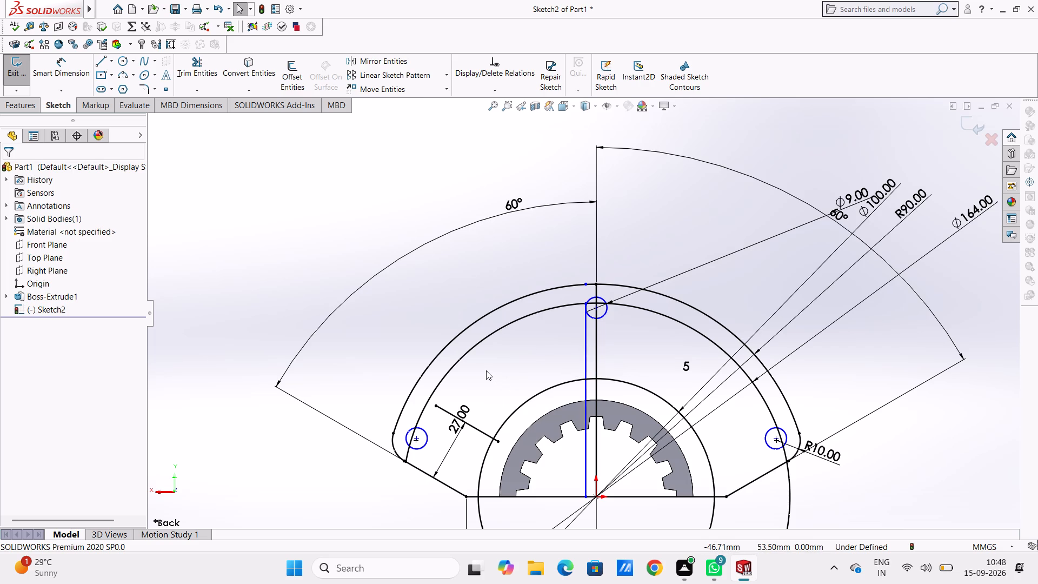
{"action": "double_click", "coordinate": [587, 496]}
{"action": "left_click_drag", "start_coordinate": [587, 496], "coordinate": [598, 494]}
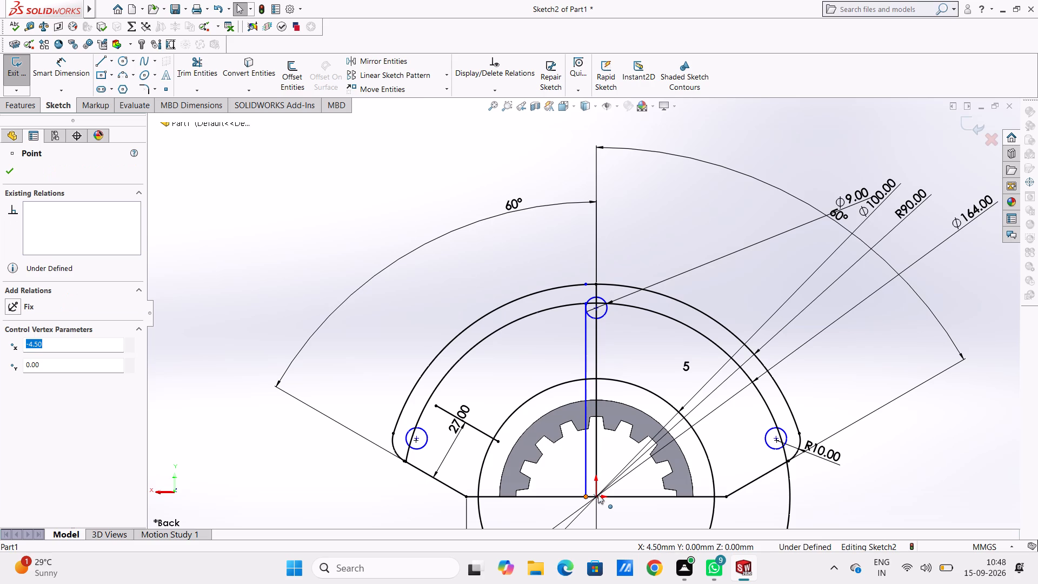
{"action": "left_click_drag", "start_coordinate": [598, 494], "coordinate": [593, 497]}
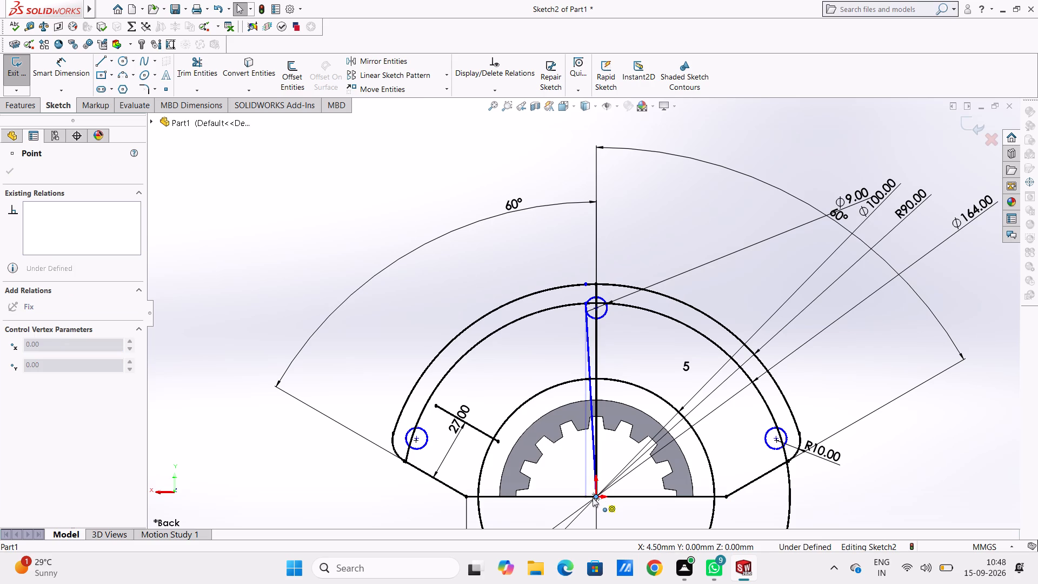
Snap the lower endpoint of the slanted line beside the vertical centre line onto the origin.
{"action": "left_click_drag", "start_coordinate": [593, 497], "coordinate": [595, 498]}
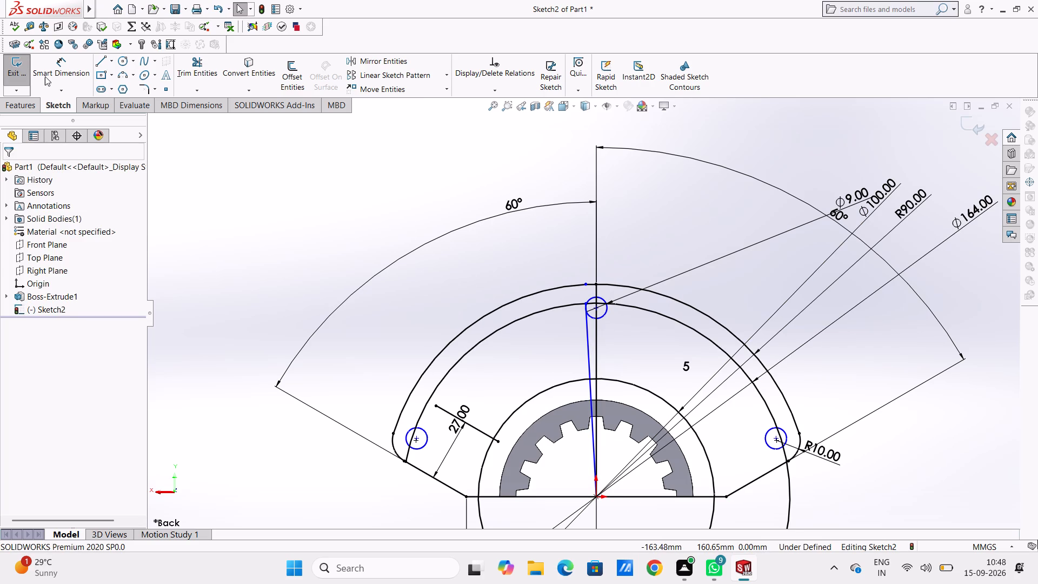
Sketch a line about 83.7 mm long from the origin to just beyond the 164 mm circle, right of the top bolt hole.
{"action": "left_click", "coordinate": [104, 65]}
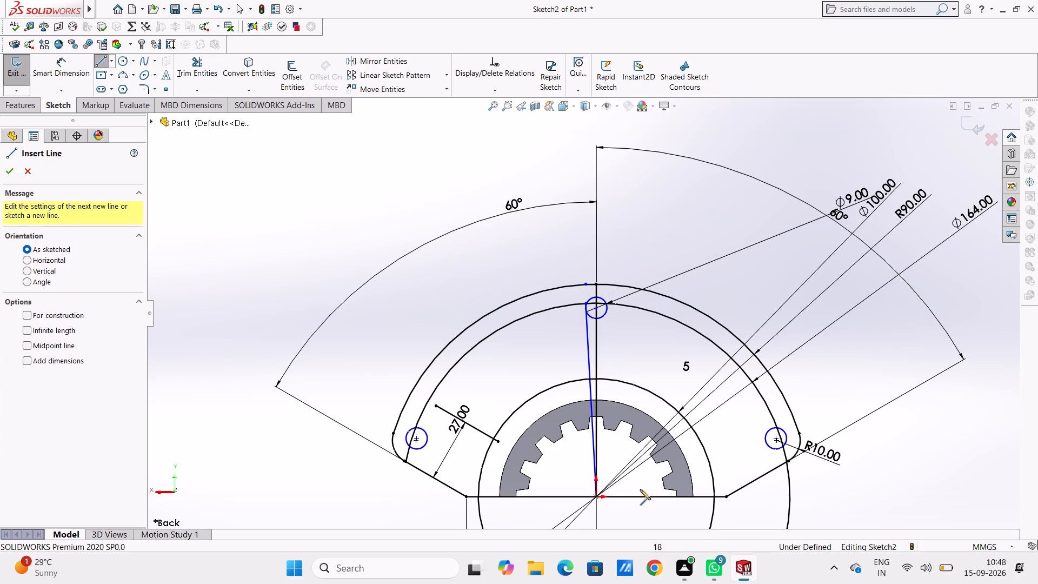
{"action": "scroll", "coordinate": [640, 490], "scroll_direction": "down", "scroll_amount": 3}
{"action": "left_click", "coordinate": [552, 468]}
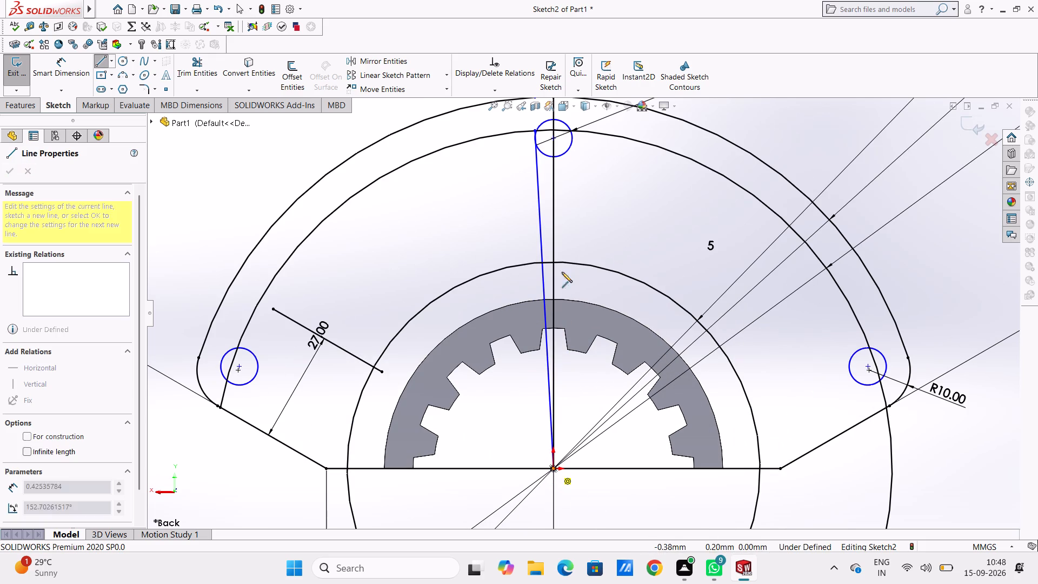
{"action": "left_click", "coordinate": [600, 126]}
{"action": "key", "text": "Escape"}
{"action": "key", "text": "Escape"}
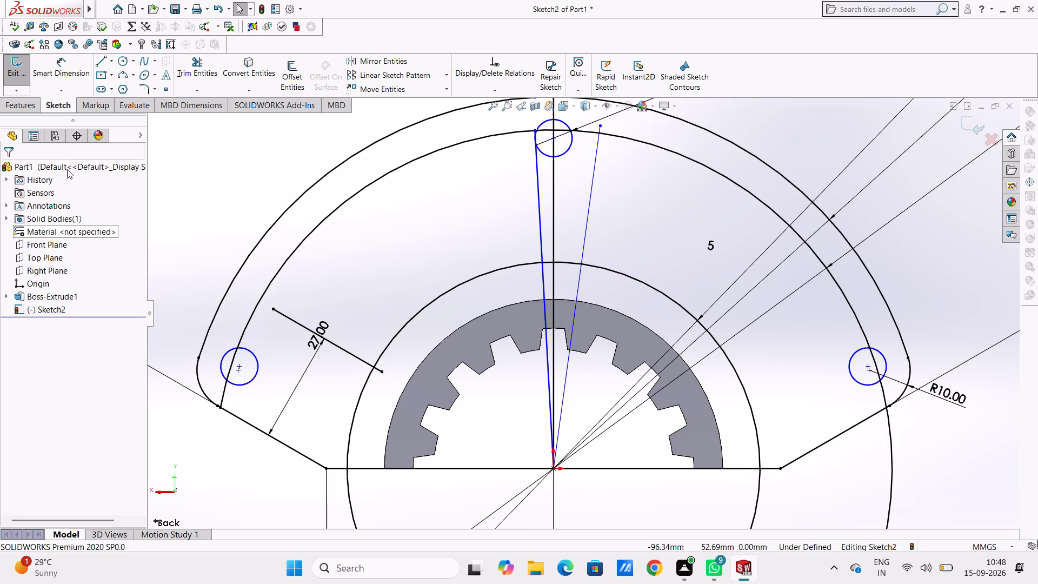
Dimension the angle between the left slanted line and the vertical centre line as 7.5°.
{"action": "left_click", "coordinate": [81, 69]}
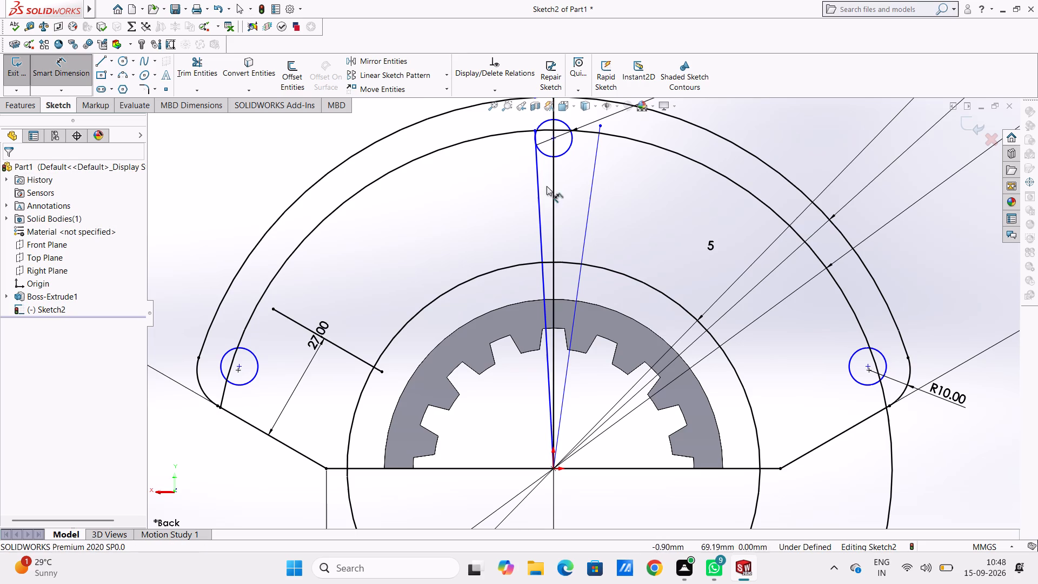
{"action": "left_click", "coordinate": [540, 196]}
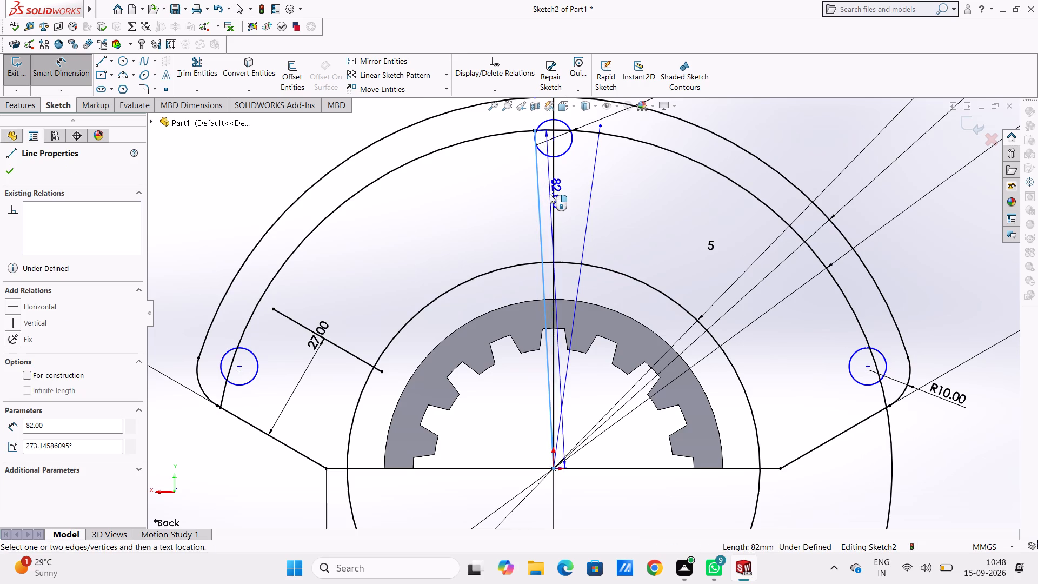
{"action": "left_click", "coordinate": [553, 195]}
{"action": "left_click", "coordinate": [549, 207]}
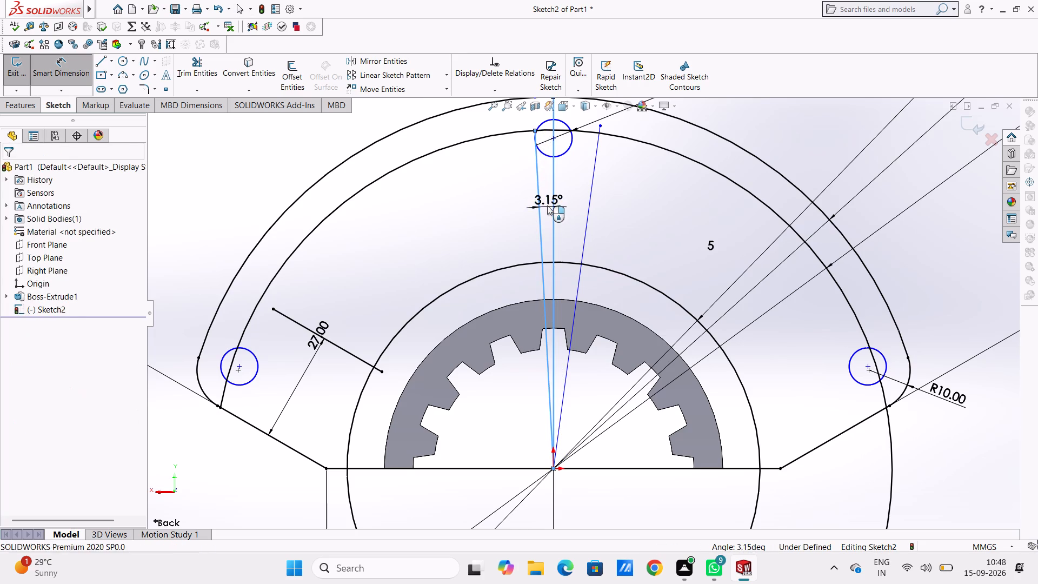
{"action": "key", "text": "7"}
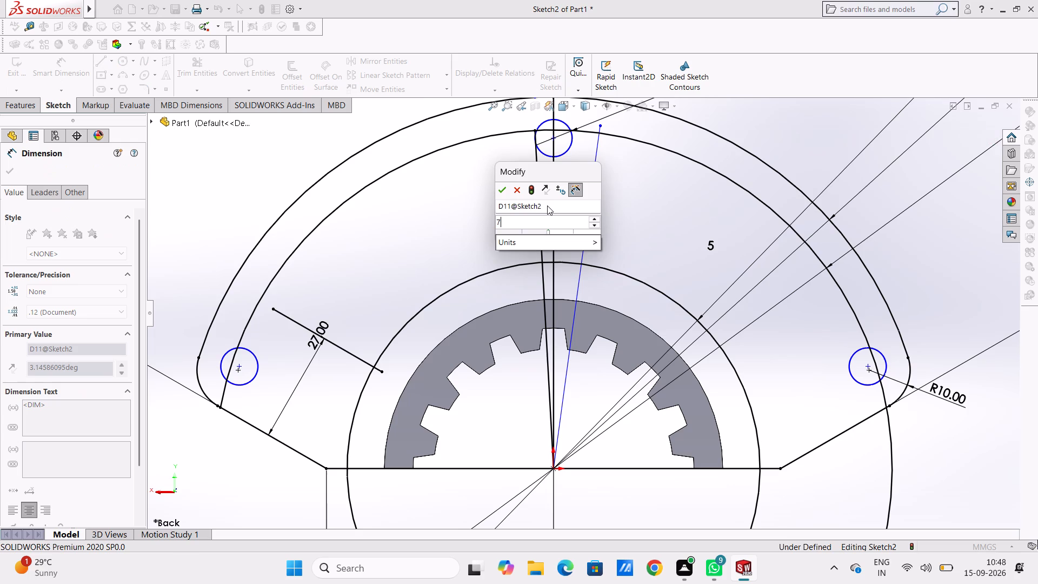
{"action": "type", "text": ".5"}
{"action": "key", "text": "Return"}
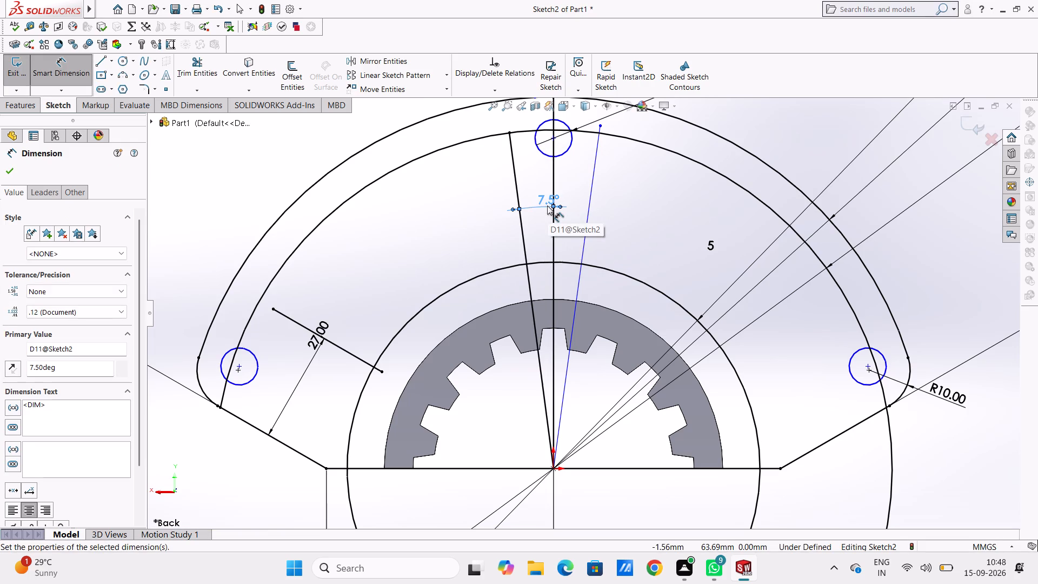
Dimension the angle between the vertical centre line and the right slanted line as 7.5°.
{"action": "double_click", "coordinate": [556, 177]}
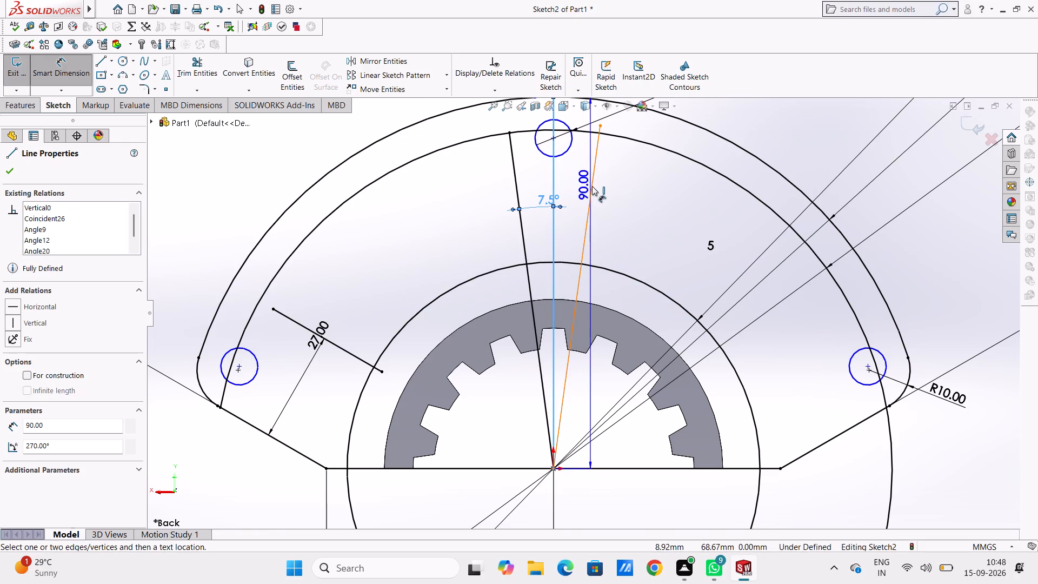
{"action": "left_click", "coordinate": [592, 186]}
{"action": "left_click", "coordinate": [580, 205]}
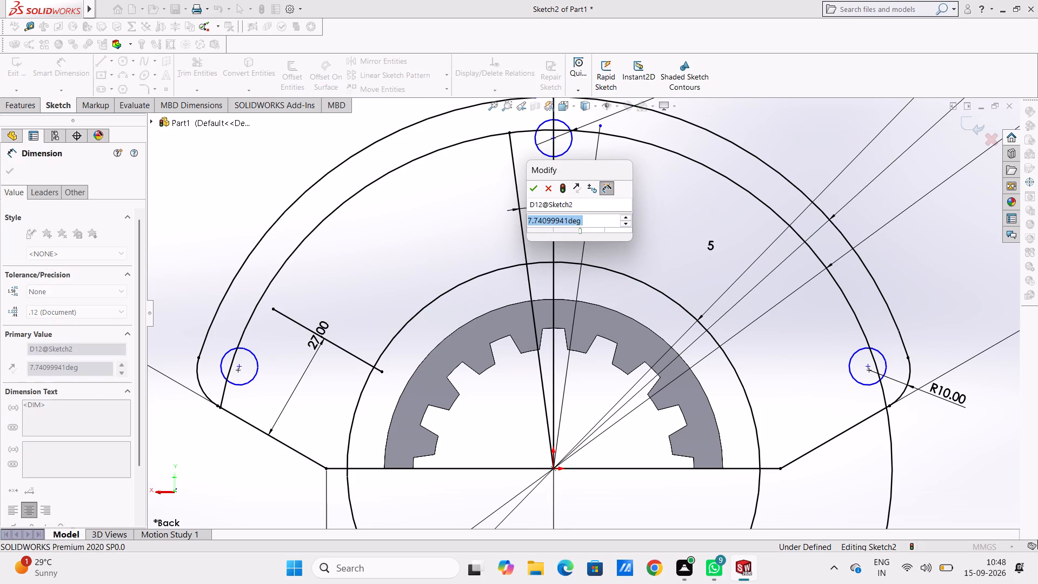
{"action": "type", "text": "7.5"}
{"action": "key", "text": "Return"}
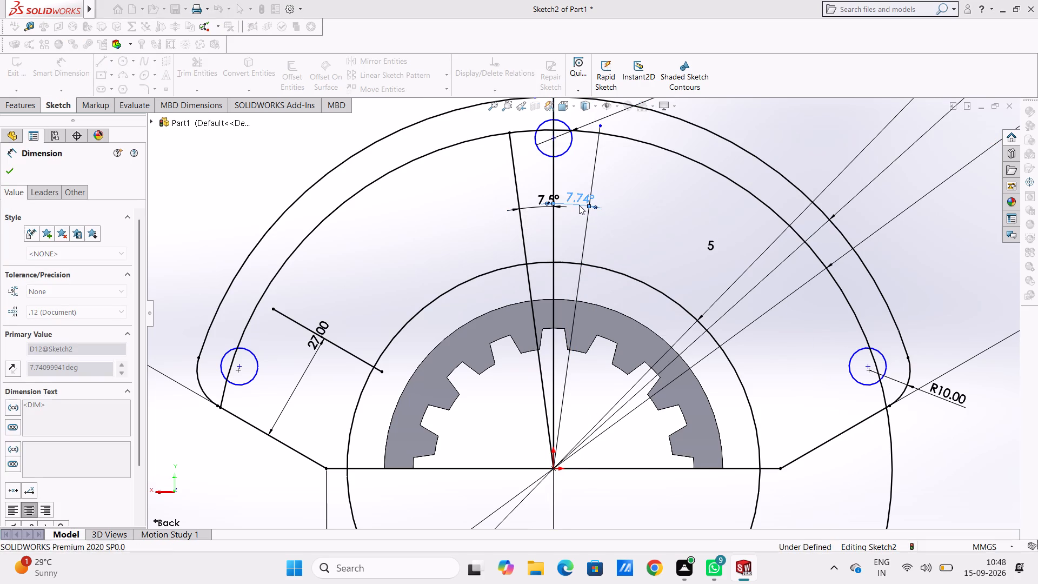
{"action": "key", "text": "Escape"}
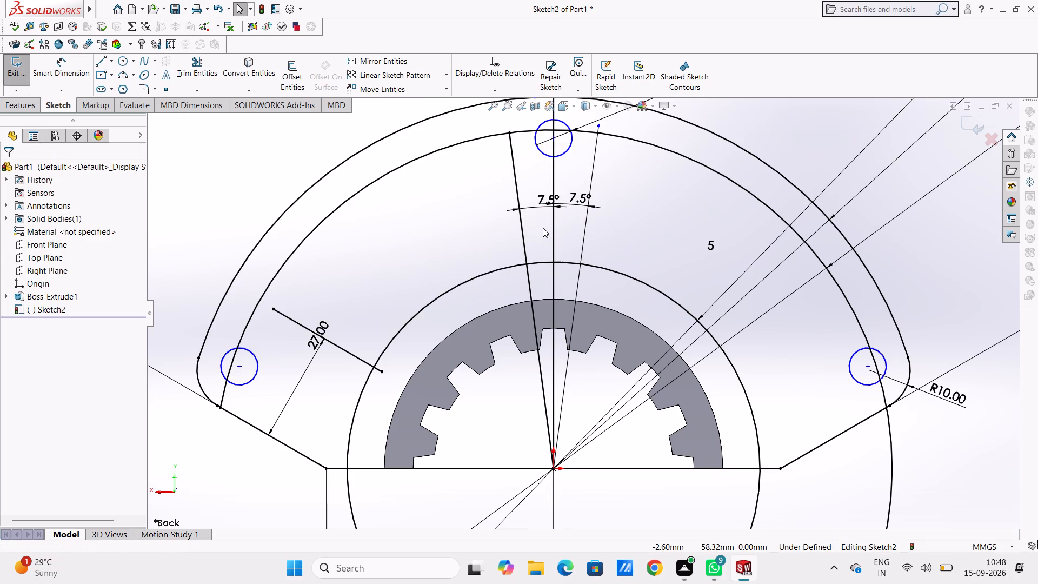
{"action": "key", "text": "Escape"}
Trim the right slanted line's short stub above the 164 mm circle.
{"action": "left_click", "coordinate": [195, 67]}
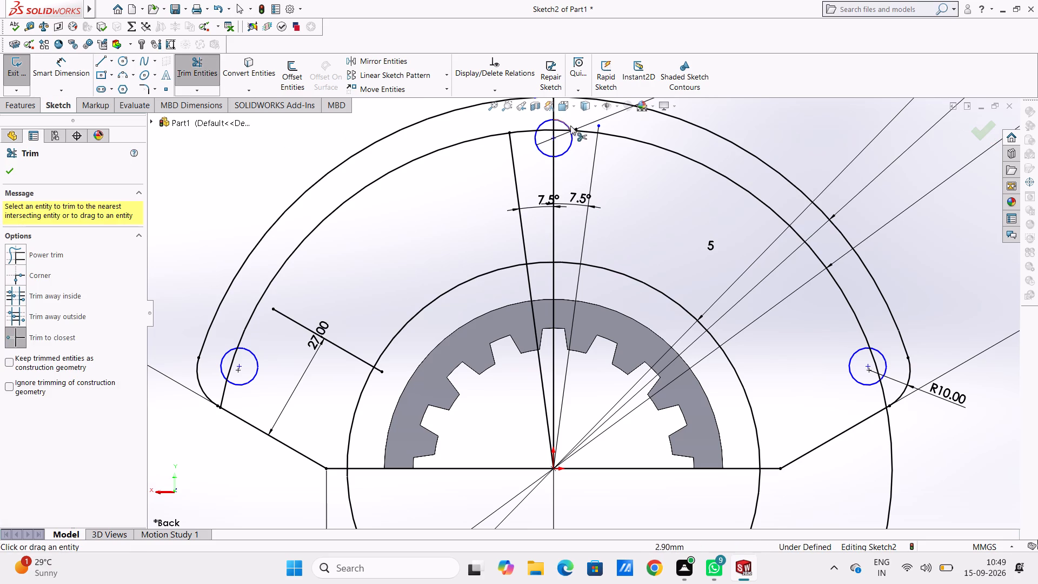
{"action": "left_click", "coordinate": [598, 128]}
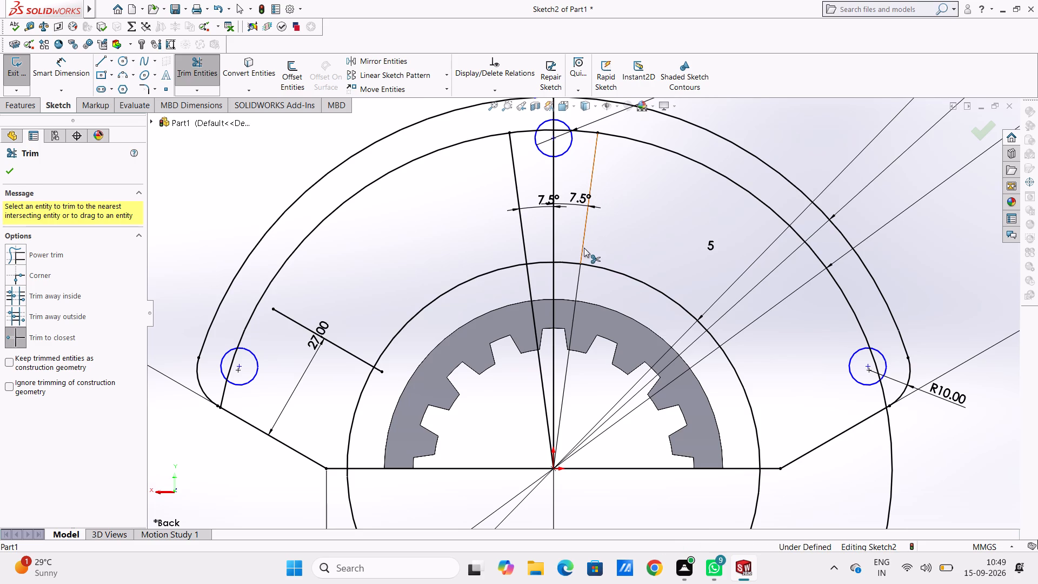
{"action": "key", "text": "Escape"}
{"action": "key", "text": "Escape"}
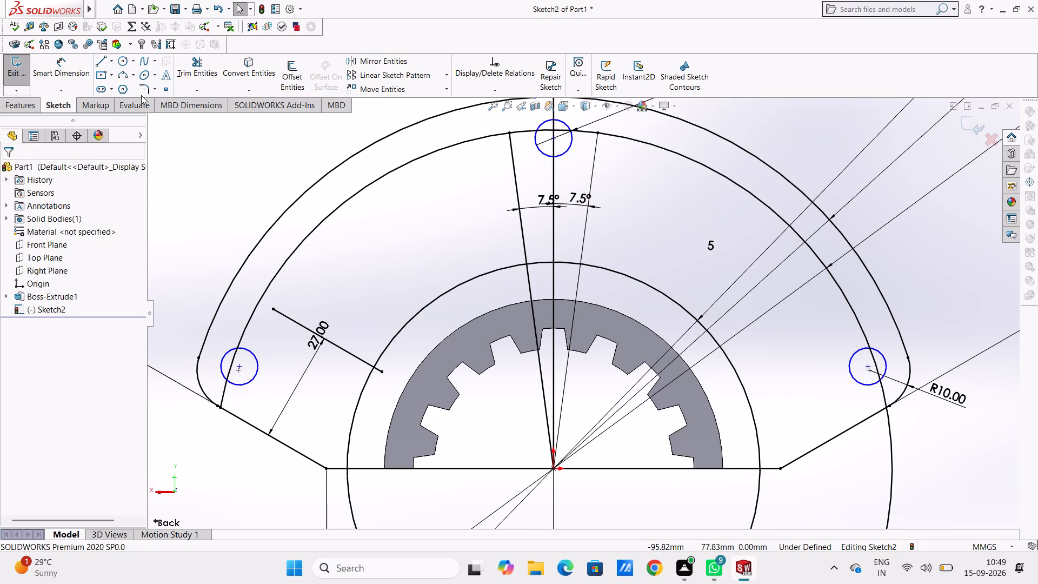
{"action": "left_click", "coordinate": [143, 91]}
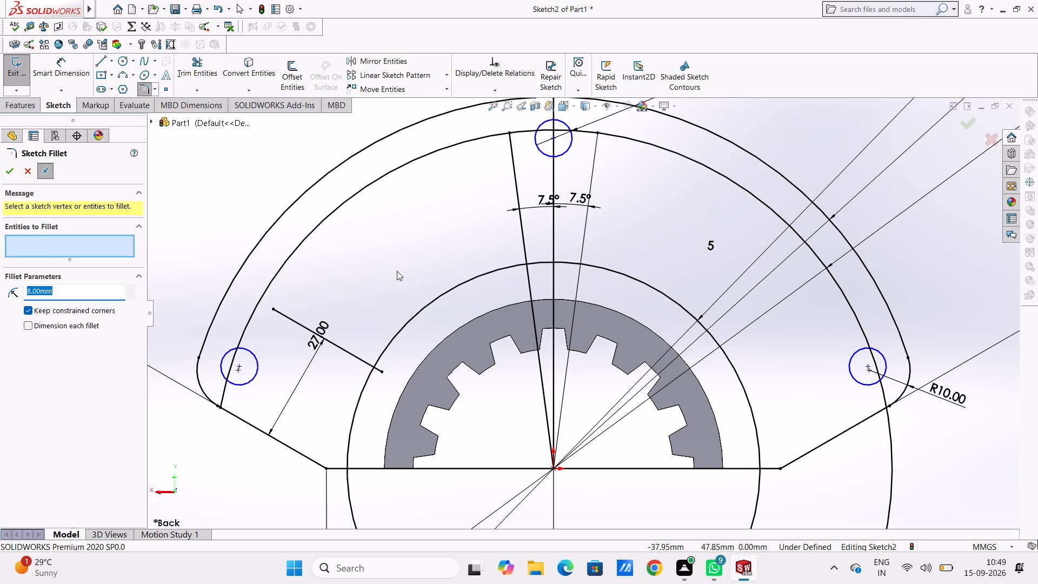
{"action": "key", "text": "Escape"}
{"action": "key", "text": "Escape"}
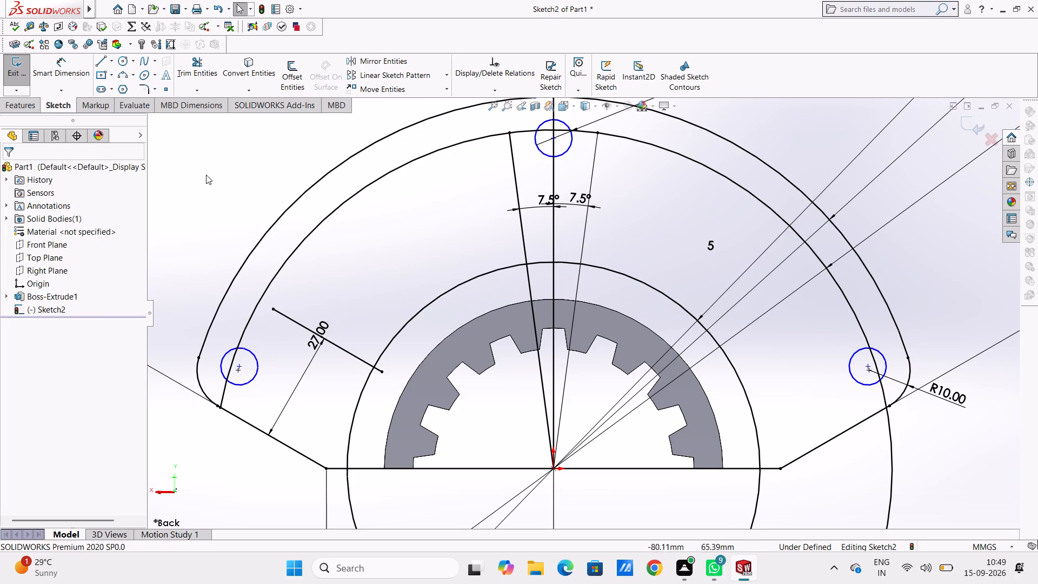
Sketch a three-point arc of radius 8 mm from the 164 mm circle to the outer end of the 27 mm offset line.
{"action": "left_click", "coordinate": [120, 76]}
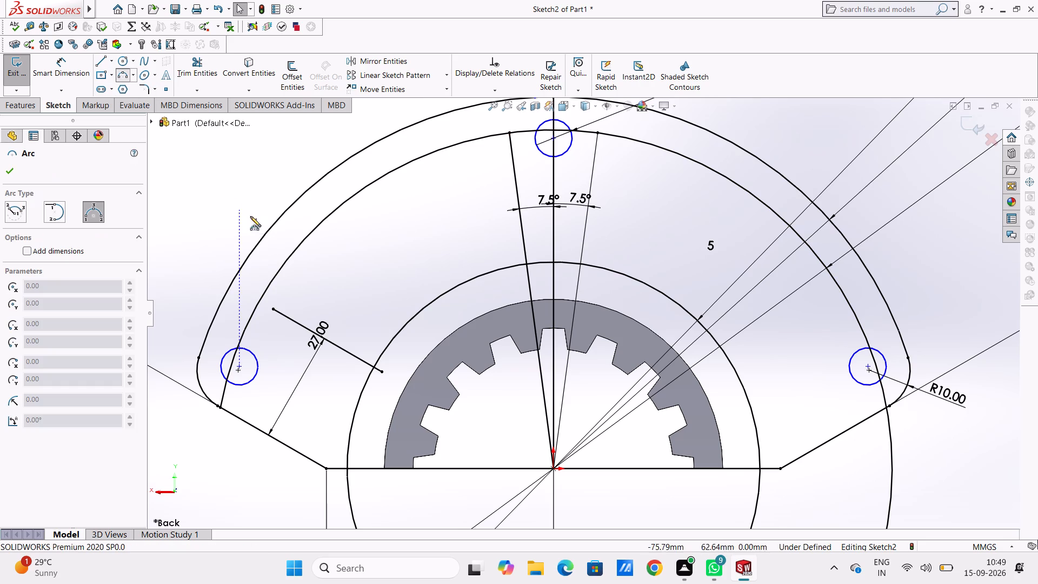
{"action": "left_click", "coordinate": [280, 269]}
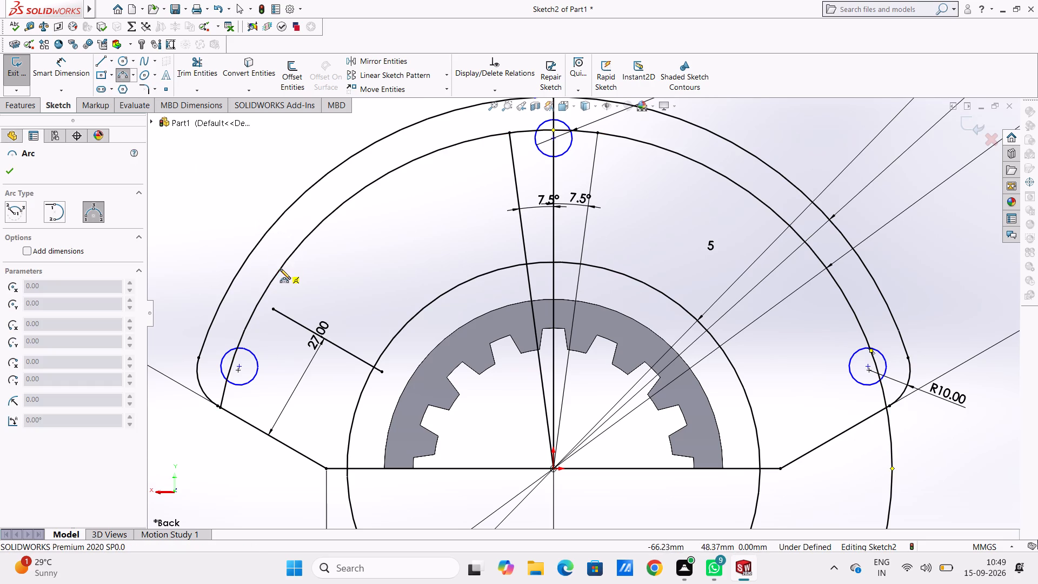
{"action": "left_click", "coordinate": [272, 309]}
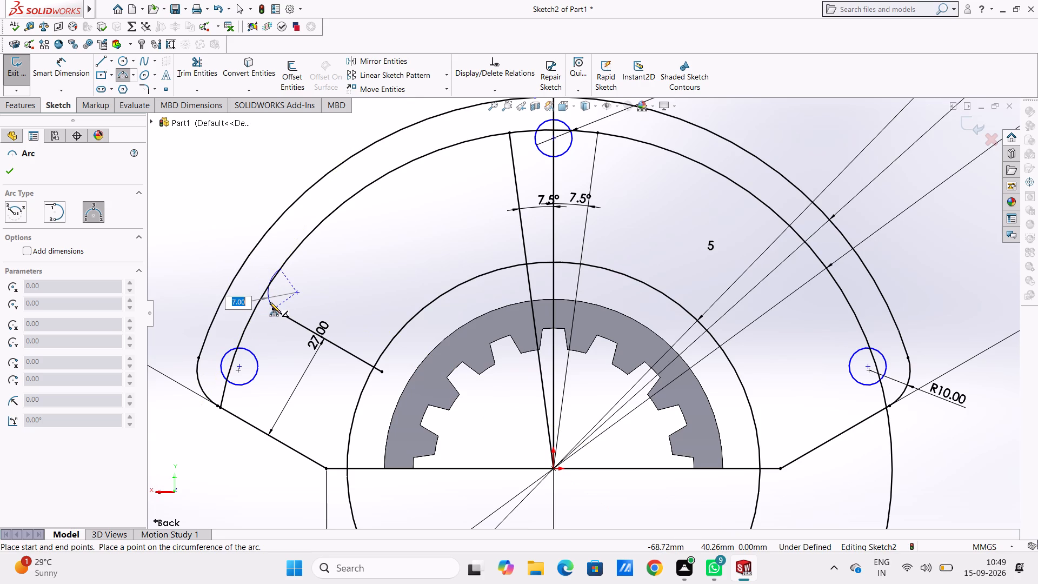
{"action": "key", "text": "8"}
{"action": "key", "text": "Return"}
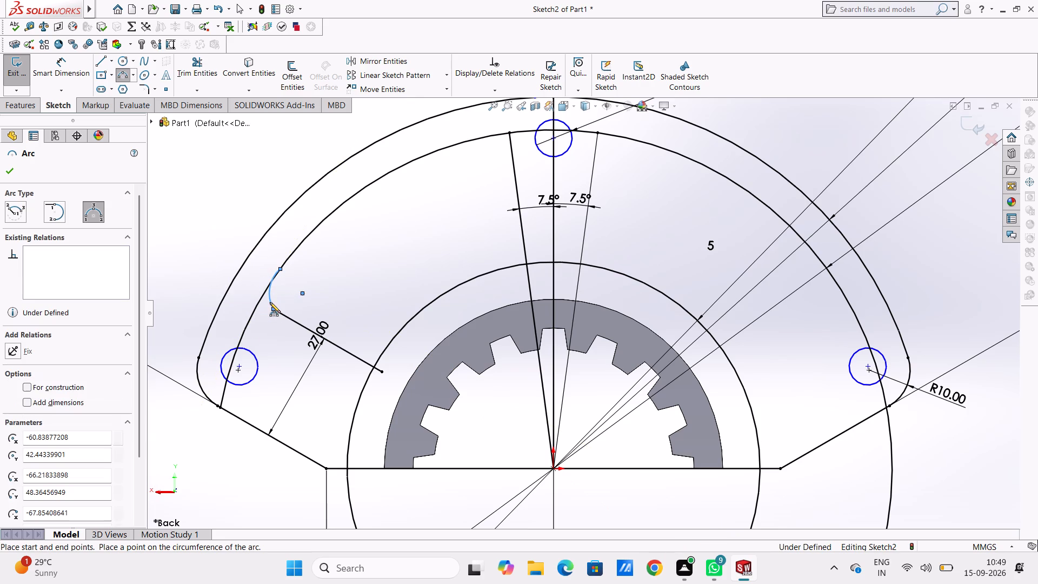
{"action": "key", "text": "Escape"}
{"action": "key", "text": "Escape"}
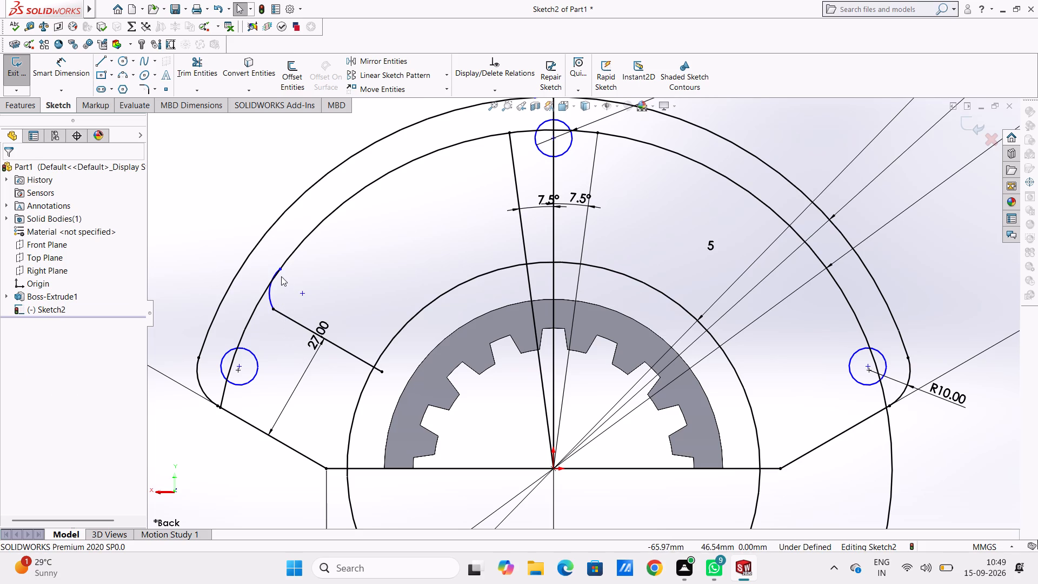
Make the 8 mm arc tangent to both the 164 mm circle and the 27 mm offset line.
{"action": "left_click", "coordinate": [271, 293]}
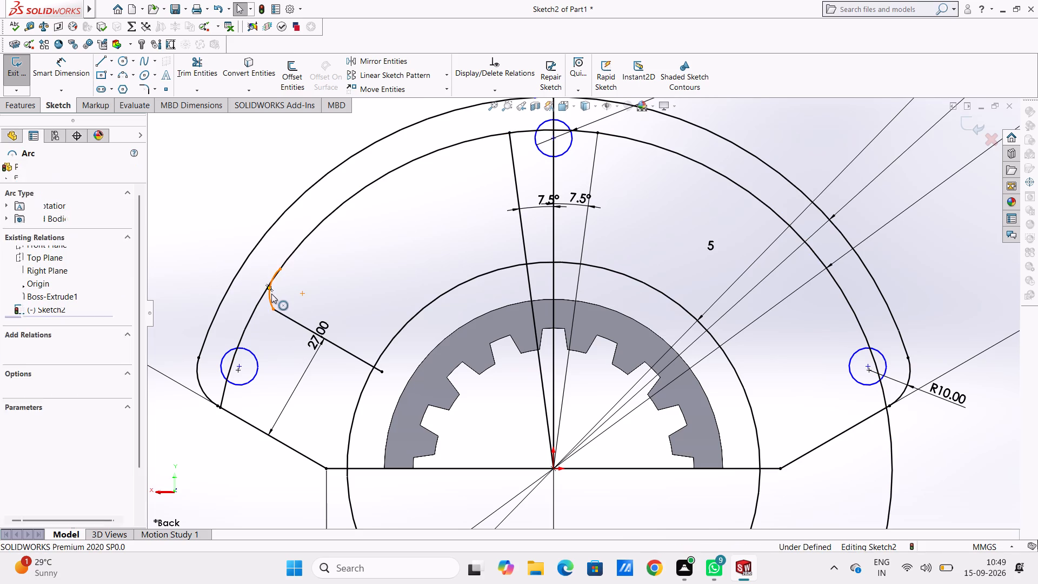
{"action": "left_click", "coordinate": [287, 263], "text": "ctrl"}
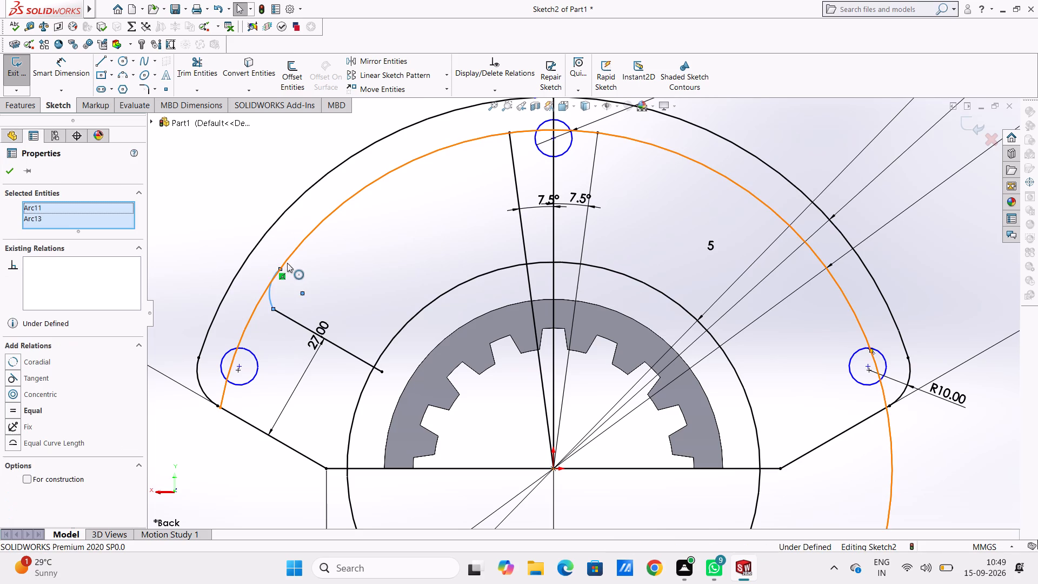
{"action": "left_click", "coordinate": [13, 377]}
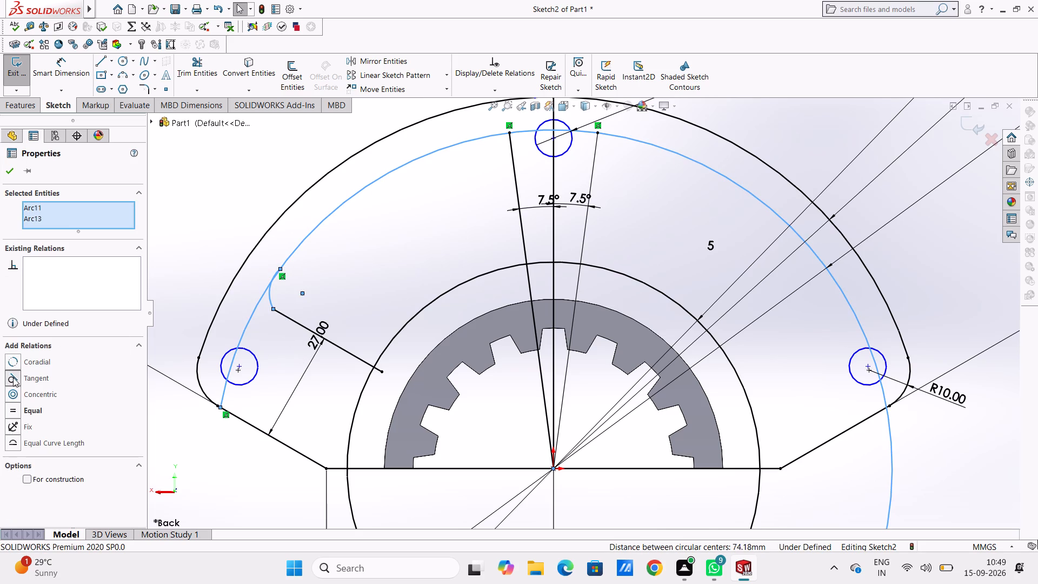
{"action": "left_click", "coordinate": [218, 241]}
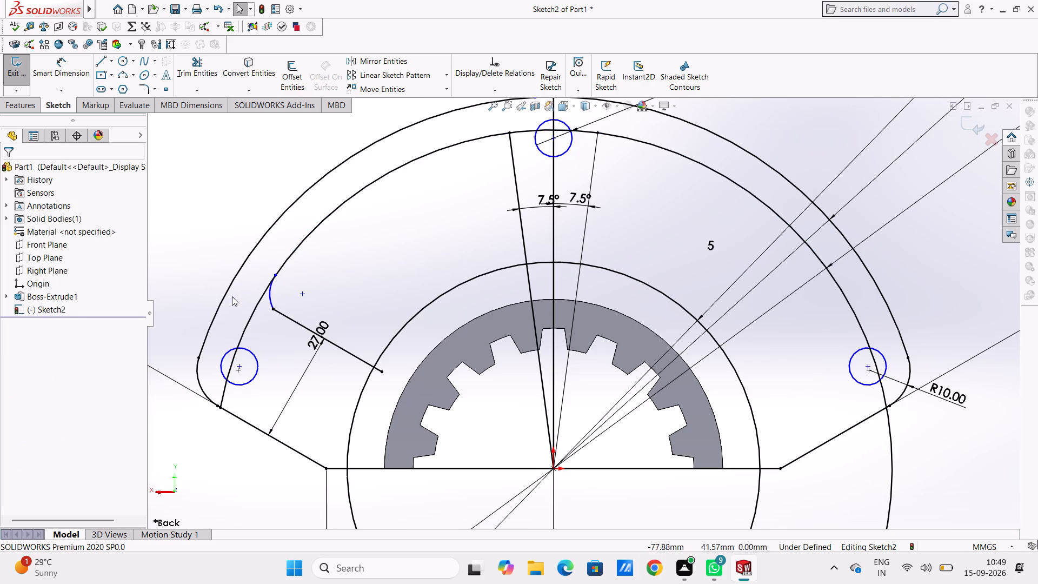
{"action": "left_click", "coordinate": [271, 295]}
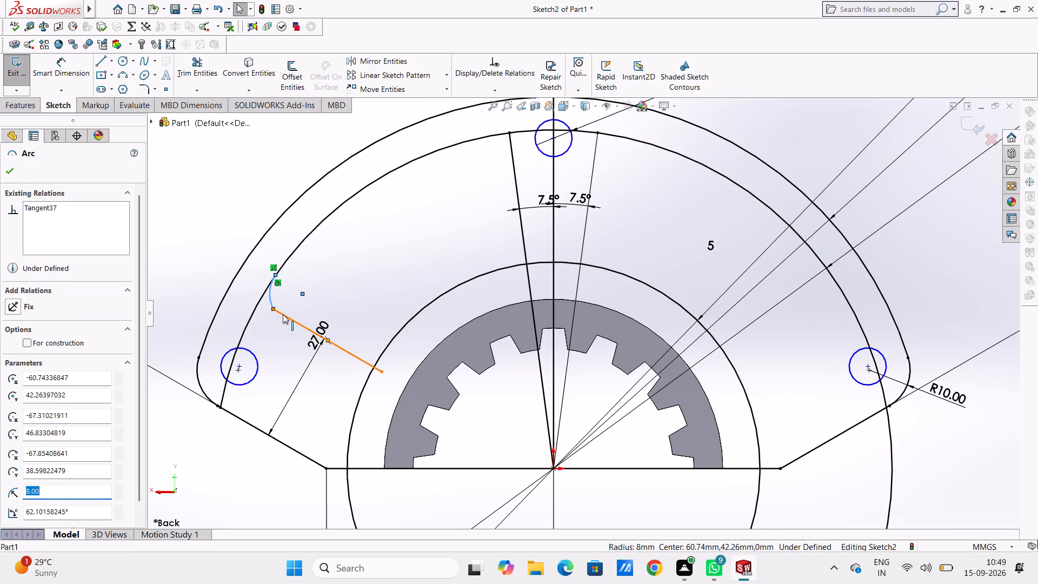
{"action": "left_click", "coordinate": [283, 314], "text": "ctrl"}
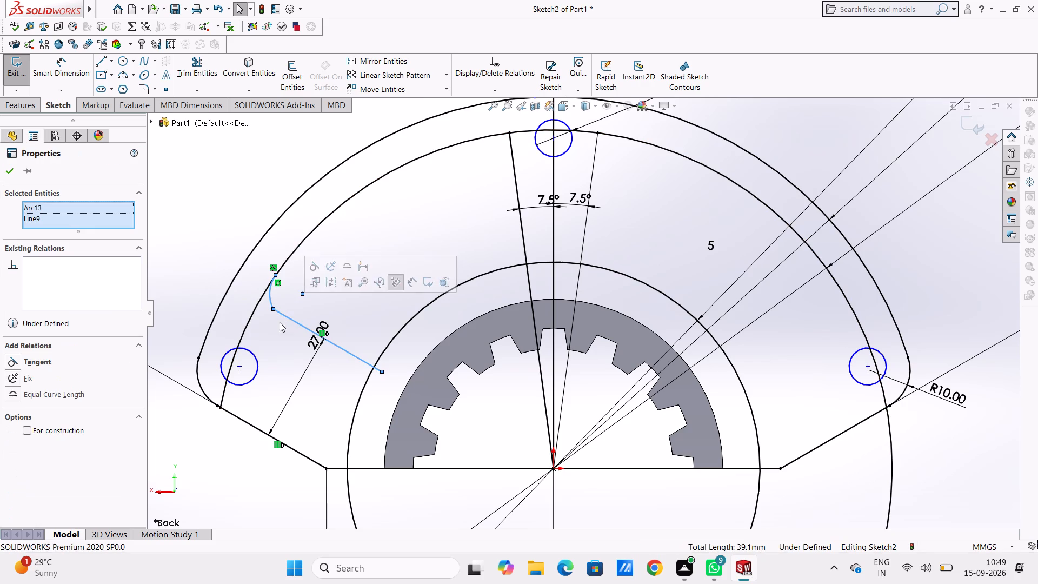
{"action": "left_click", "coordinate": [21, 363]}
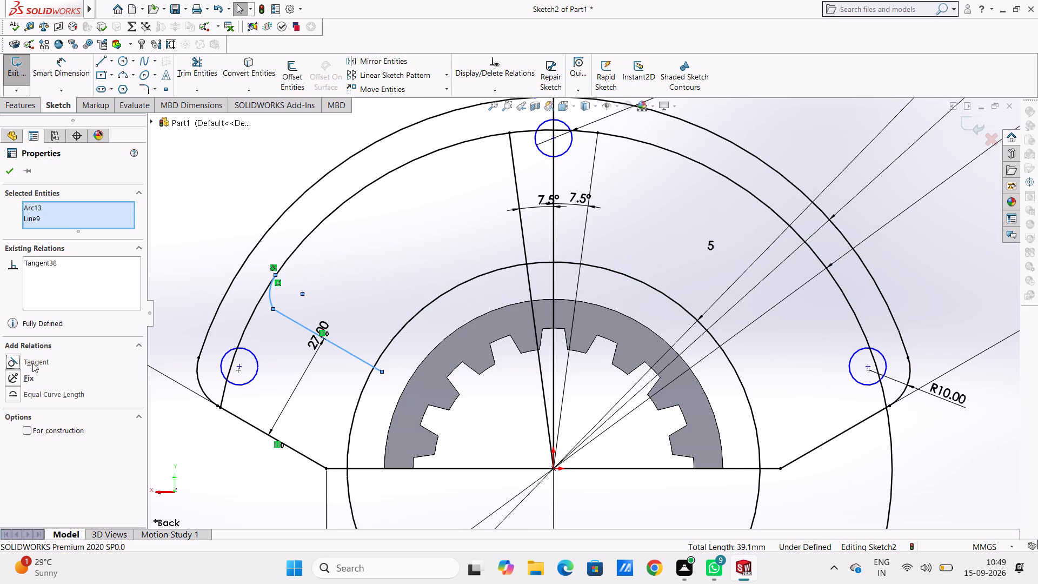
{"action": "left_click", "coordinate": [184, 245]}
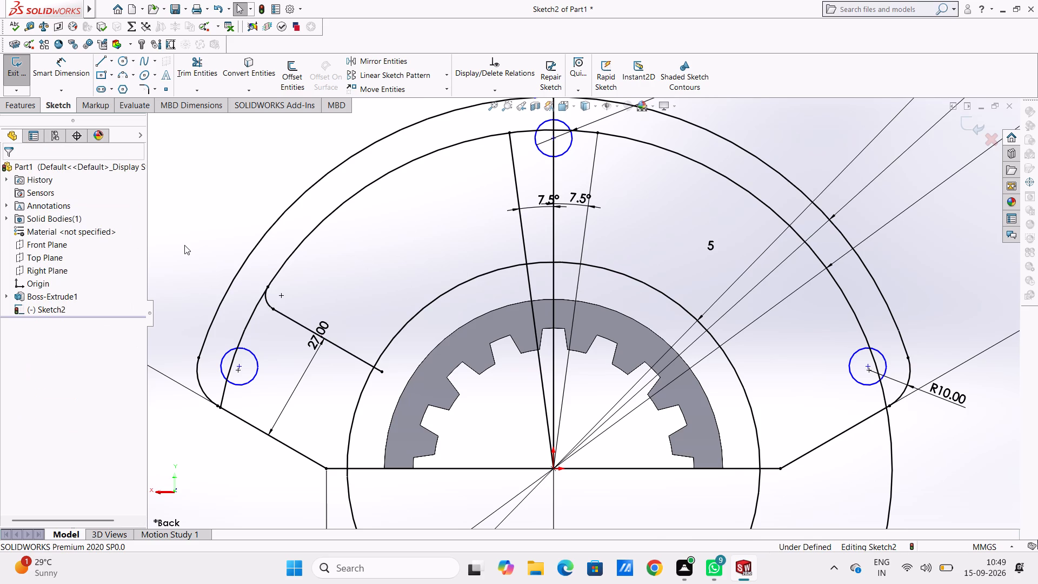
Trim the 164 mm circle between the 8 mm arc and the left slanted flange edge, including the piece inside the left bolt hole.
{"action": "left_click", "coordinate": [187, 65]}
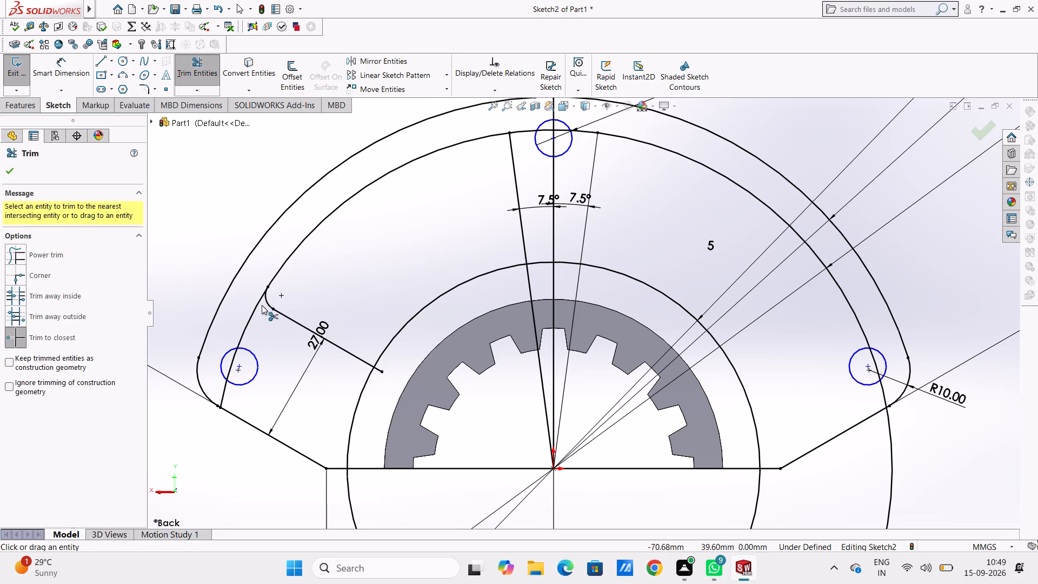
{"action": "left_click", "coordinate": [258, 304]}
{"action": "left_click", "coordinate": [229, 363]}
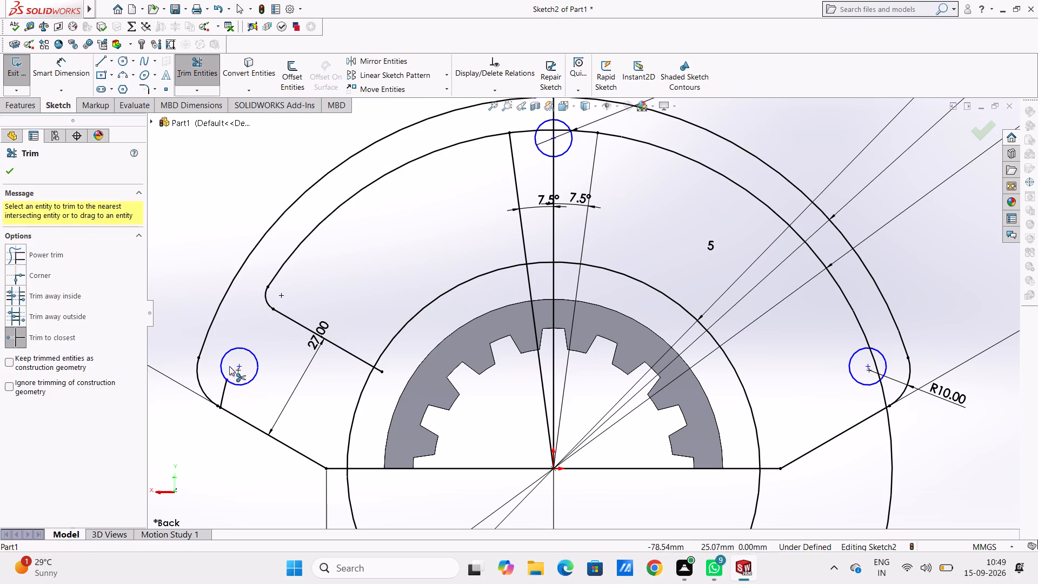
{"action": "left_click", "coordinate": [226, 392]}
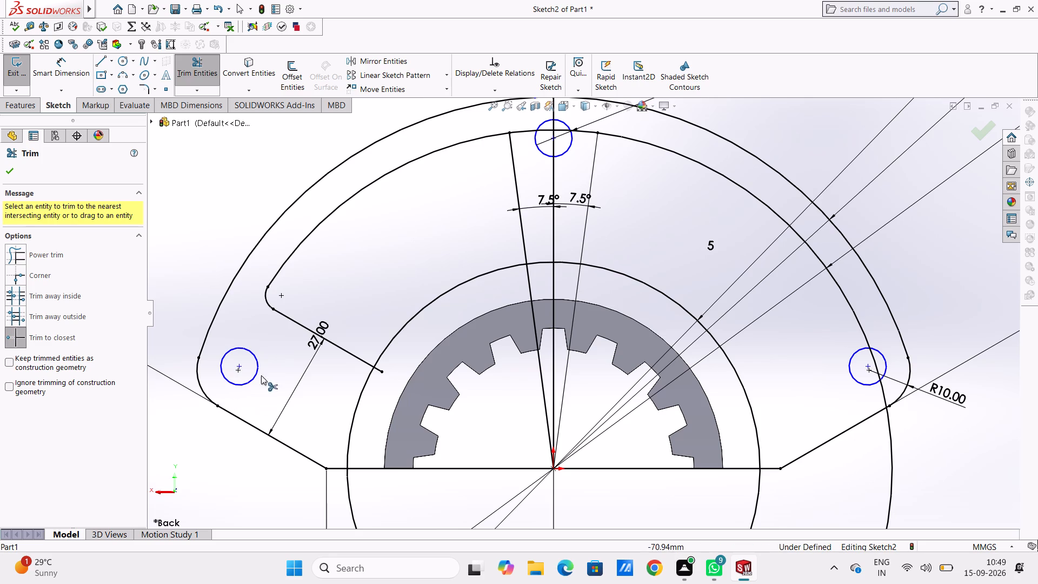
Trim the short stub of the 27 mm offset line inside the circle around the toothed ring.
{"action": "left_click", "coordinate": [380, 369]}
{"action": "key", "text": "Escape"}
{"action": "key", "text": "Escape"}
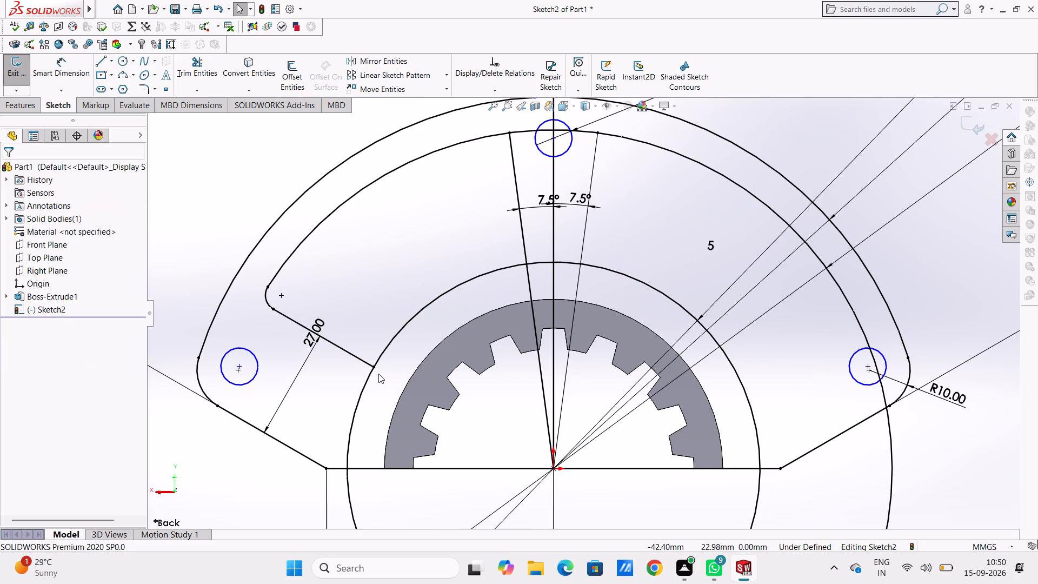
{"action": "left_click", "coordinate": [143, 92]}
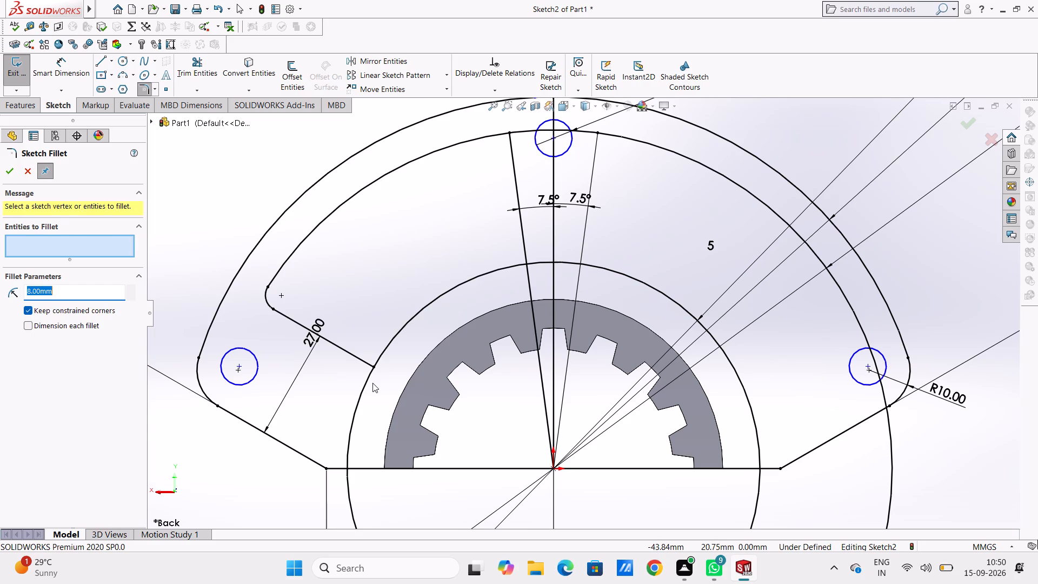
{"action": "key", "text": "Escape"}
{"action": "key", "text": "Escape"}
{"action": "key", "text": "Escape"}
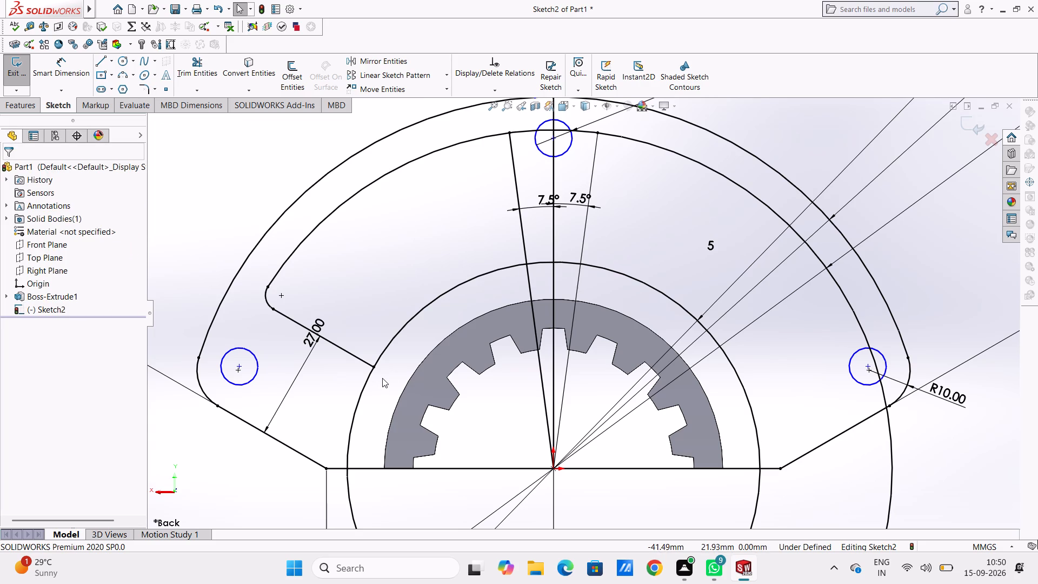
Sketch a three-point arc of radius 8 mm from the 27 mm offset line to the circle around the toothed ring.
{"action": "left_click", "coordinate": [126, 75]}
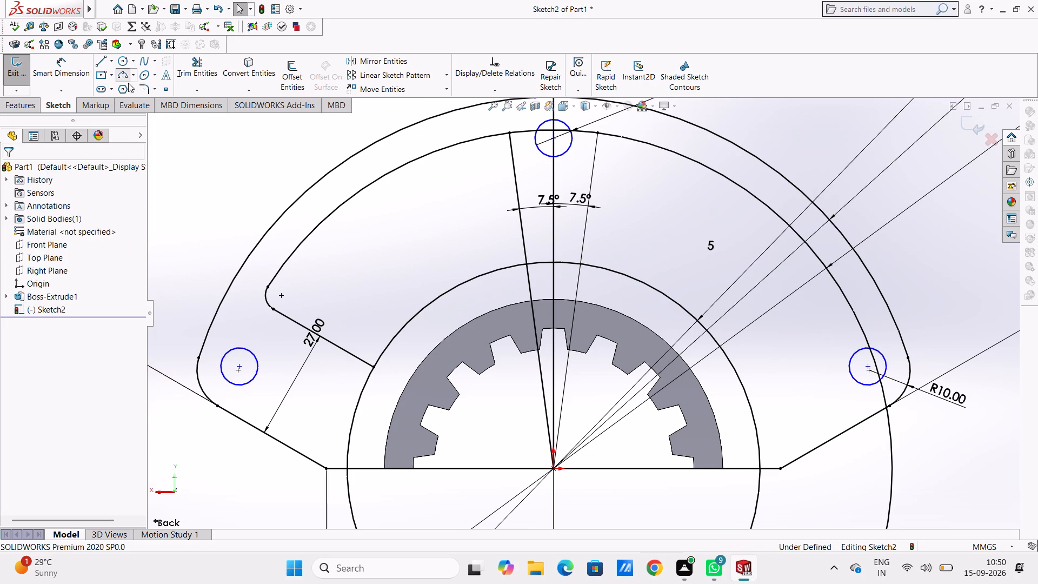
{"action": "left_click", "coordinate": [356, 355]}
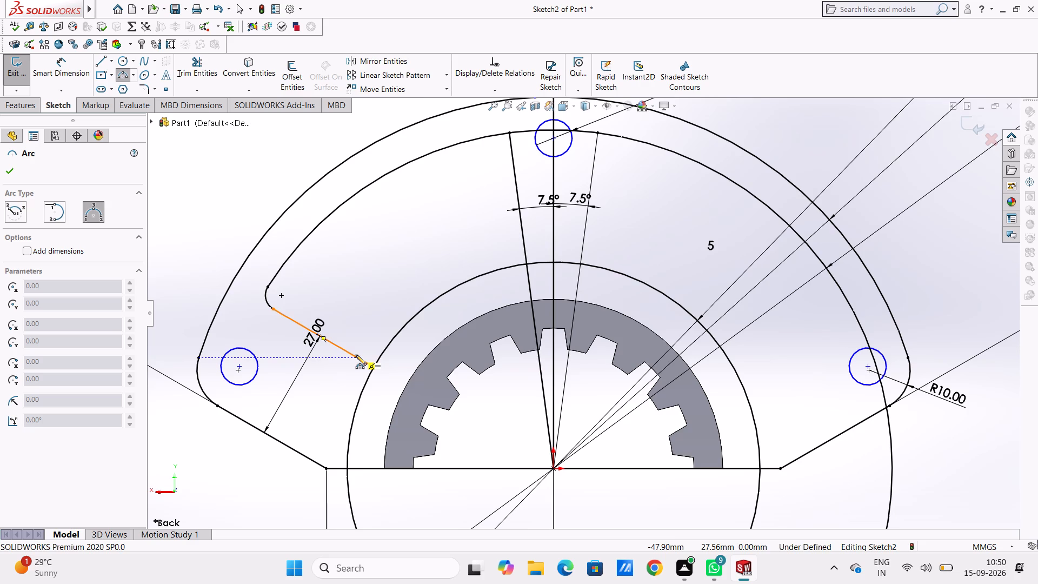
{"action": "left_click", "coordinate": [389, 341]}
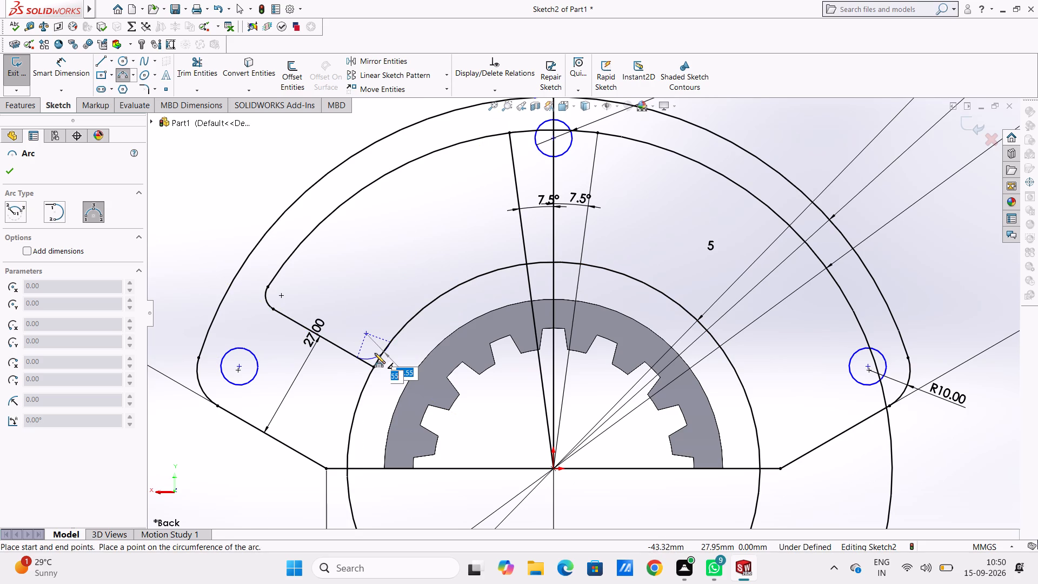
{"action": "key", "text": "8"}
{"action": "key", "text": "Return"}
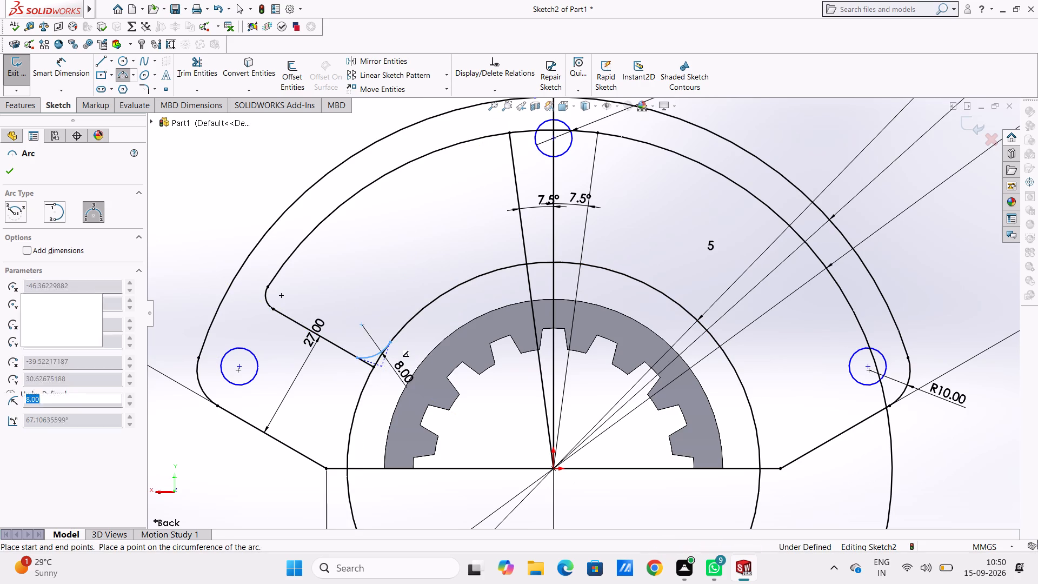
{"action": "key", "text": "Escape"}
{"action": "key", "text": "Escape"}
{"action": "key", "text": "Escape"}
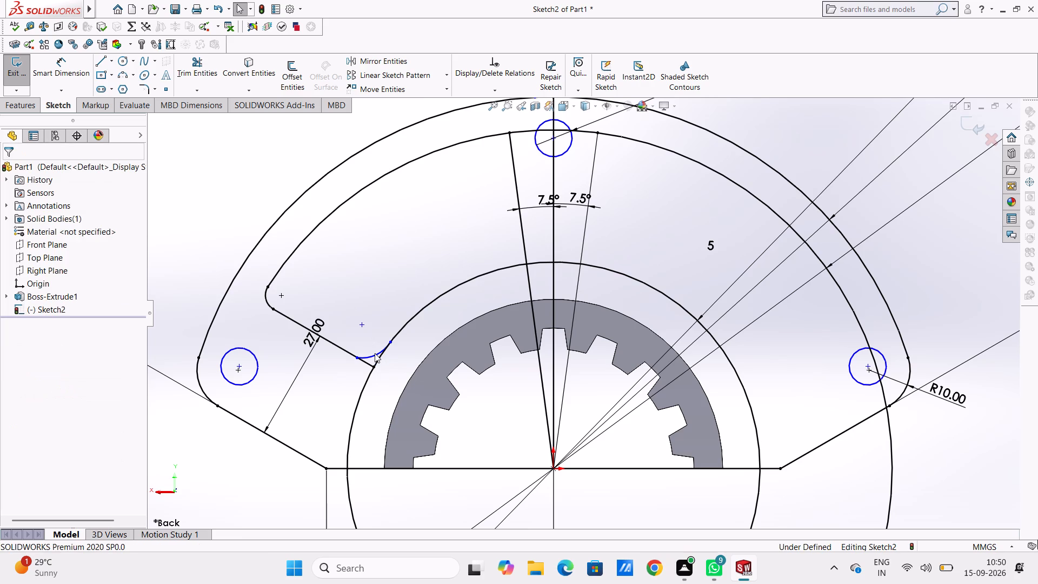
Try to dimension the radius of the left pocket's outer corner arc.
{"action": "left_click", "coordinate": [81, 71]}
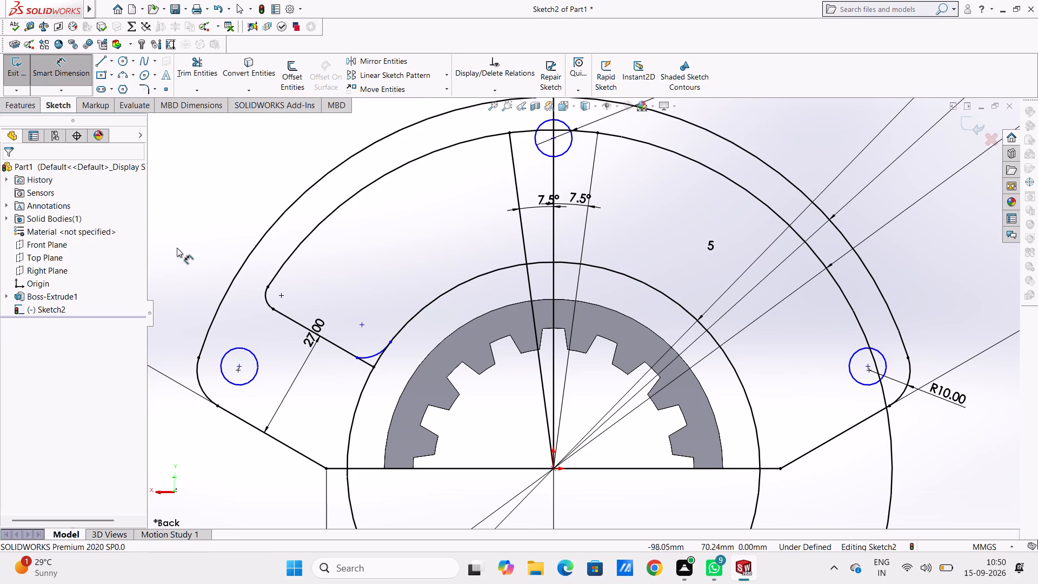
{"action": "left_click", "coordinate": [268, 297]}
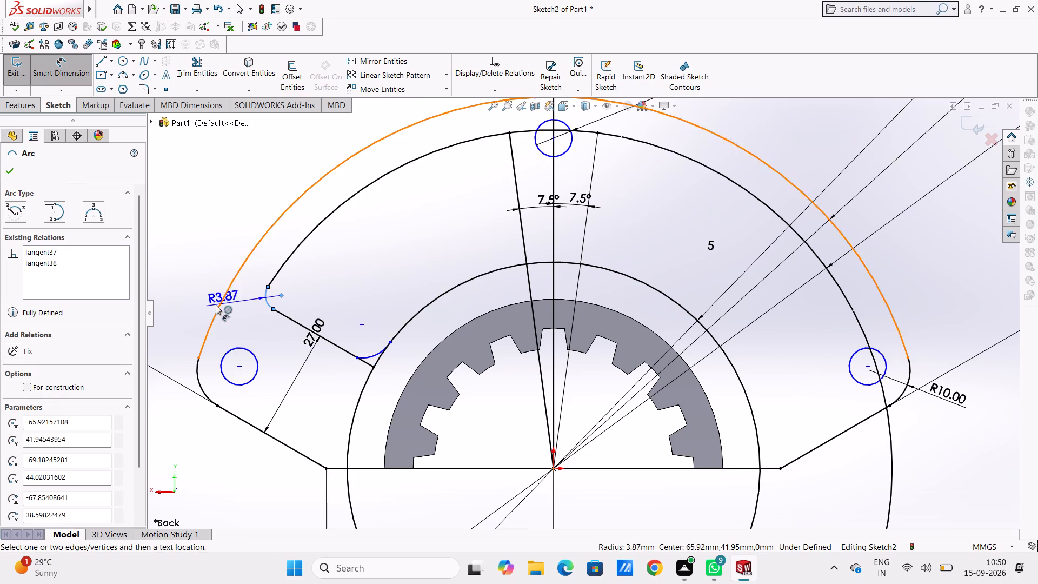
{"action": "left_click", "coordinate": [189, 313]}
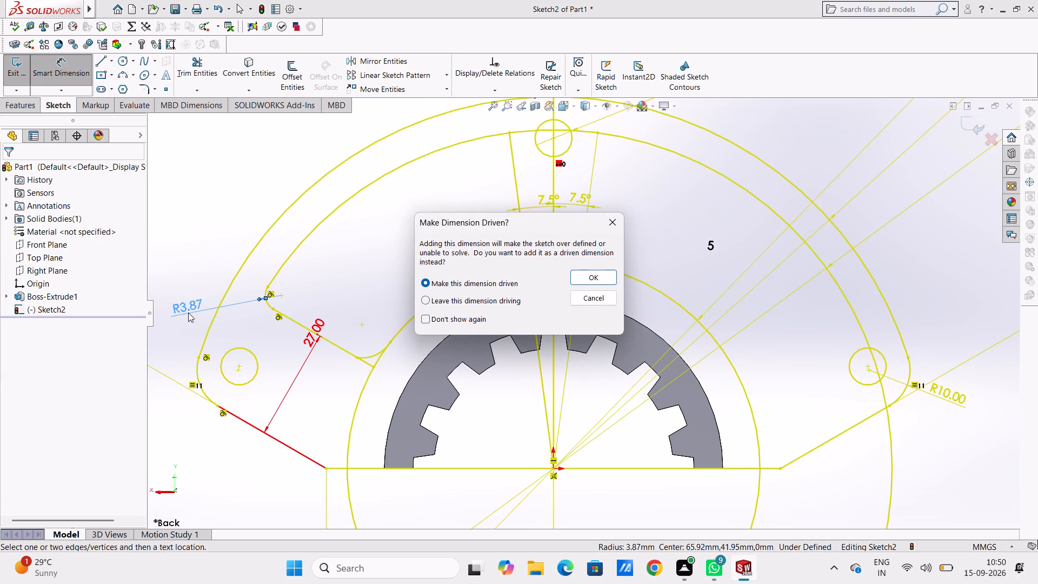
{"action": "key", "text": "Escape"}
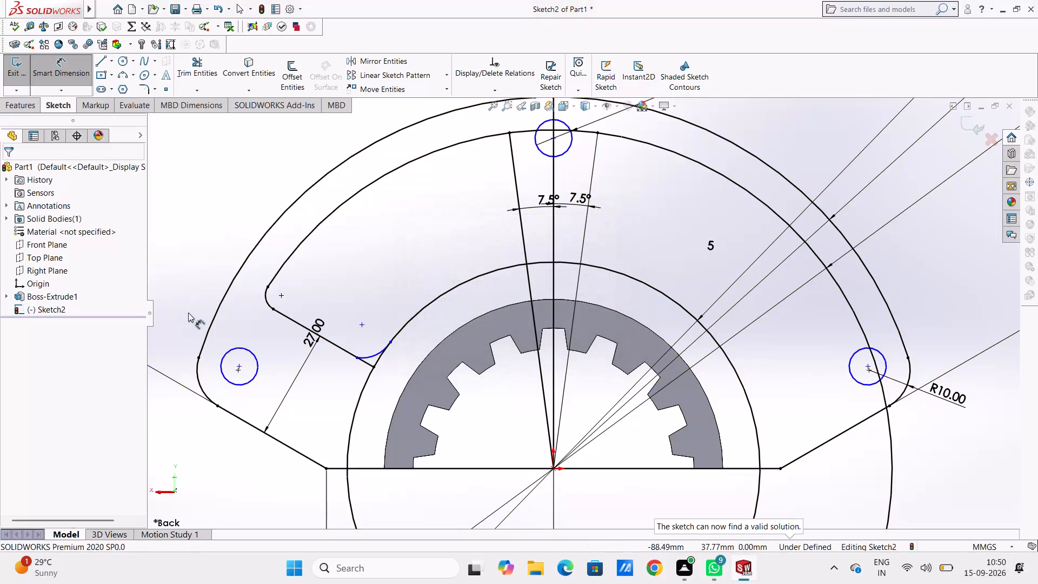
Undo the inner corner arc, the recent pocket trims and the outer corner arc's tangency to the 27 mm offset line.
{"action": "key", "text": "ctrl+z"}
{"action": "key", "text": "ctrl+z"}
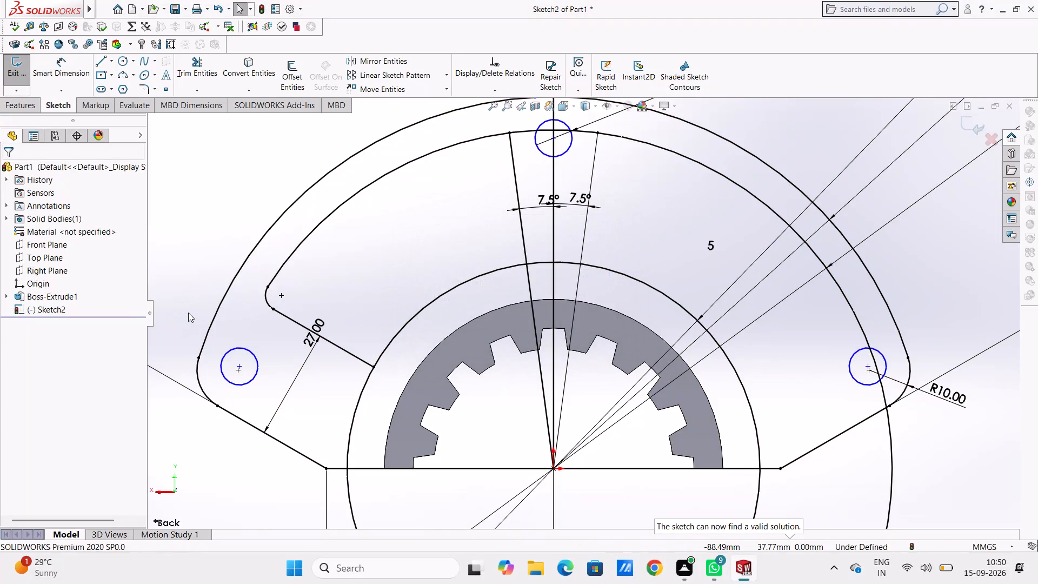
{"action": "key", "text": "ctrl+z"}
{"action": "key", "text": "ctrl+z"}
{"action": "key", "text": "ctrl+z"}
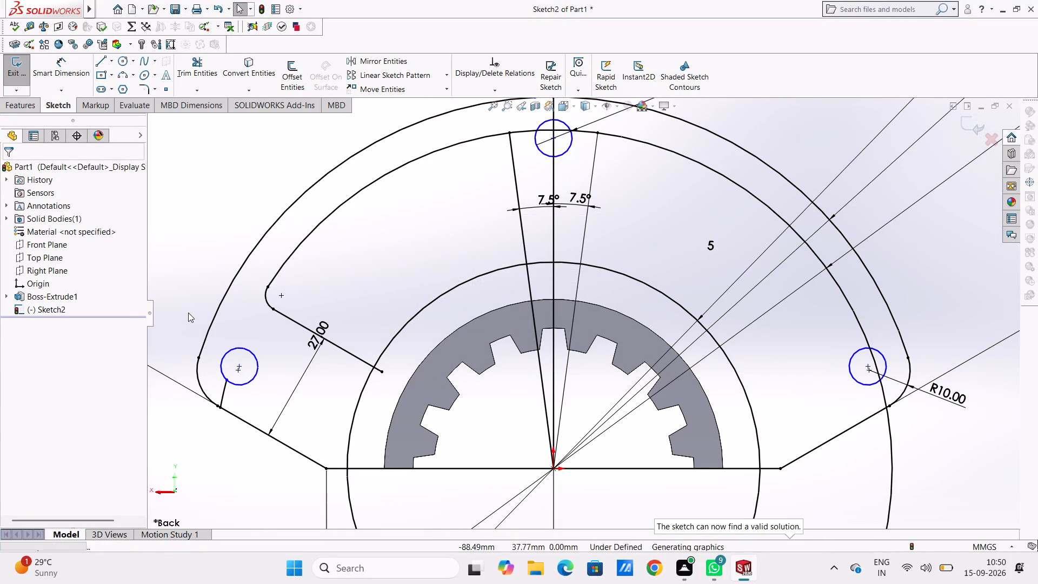
{"action": "key", "text": "ctrl+z"}
{"action": "key", "text": "ctrl+z"}
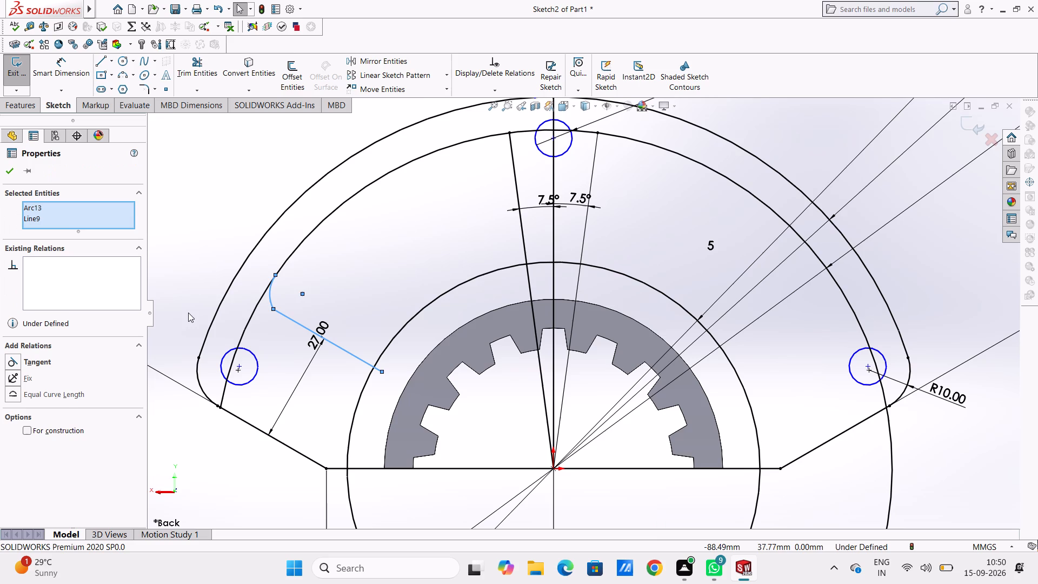
{"action": "left_click", "coordinate": [212, 254]}
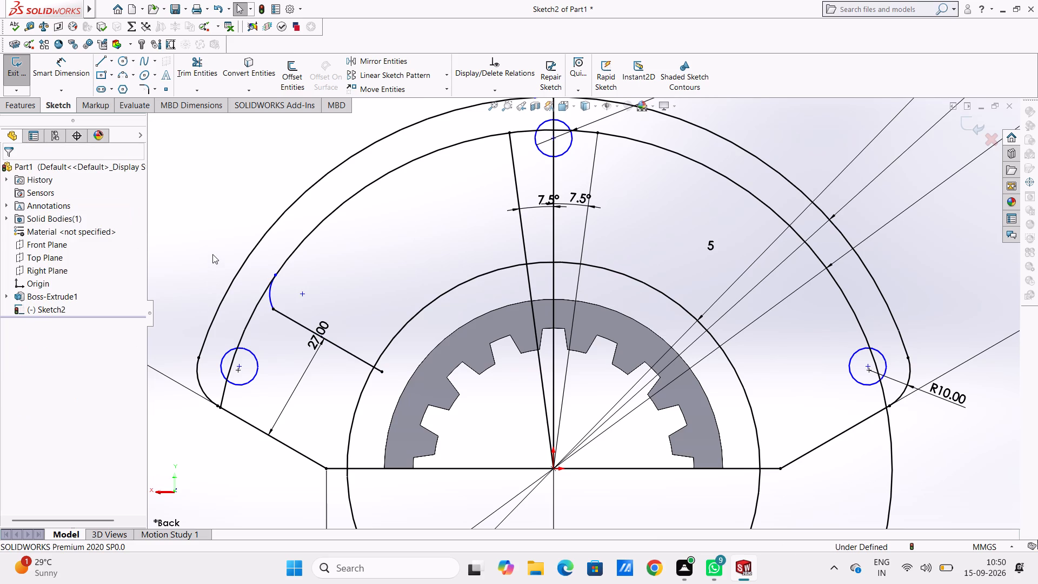
Dimension the left pocket's outer corner arc with a radius of 8 mm.
{"action": "left_click", "coordinate": [79, 78]}
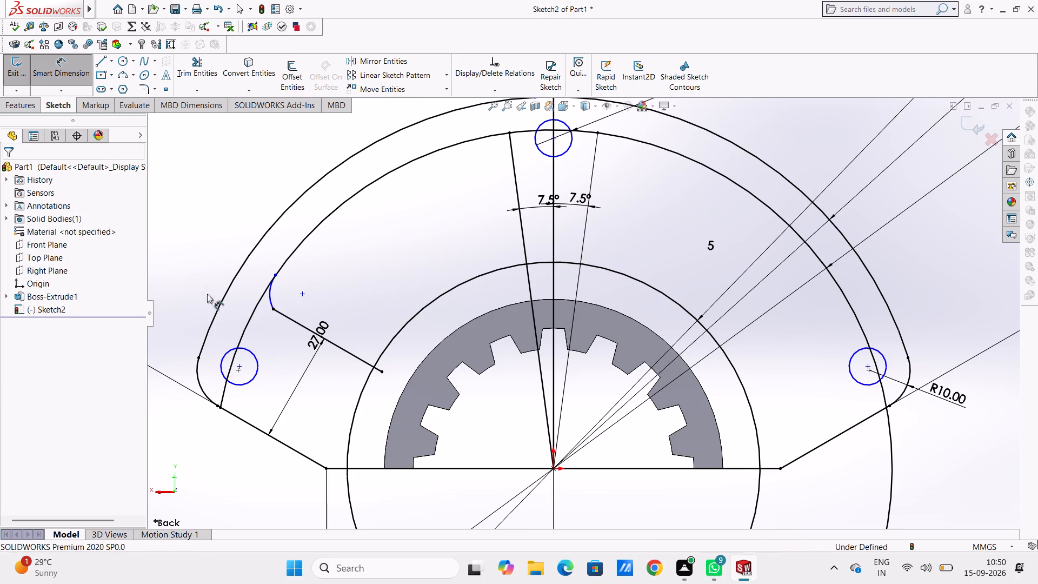
{"action": "left_click", "coordinate": [270, 298]}
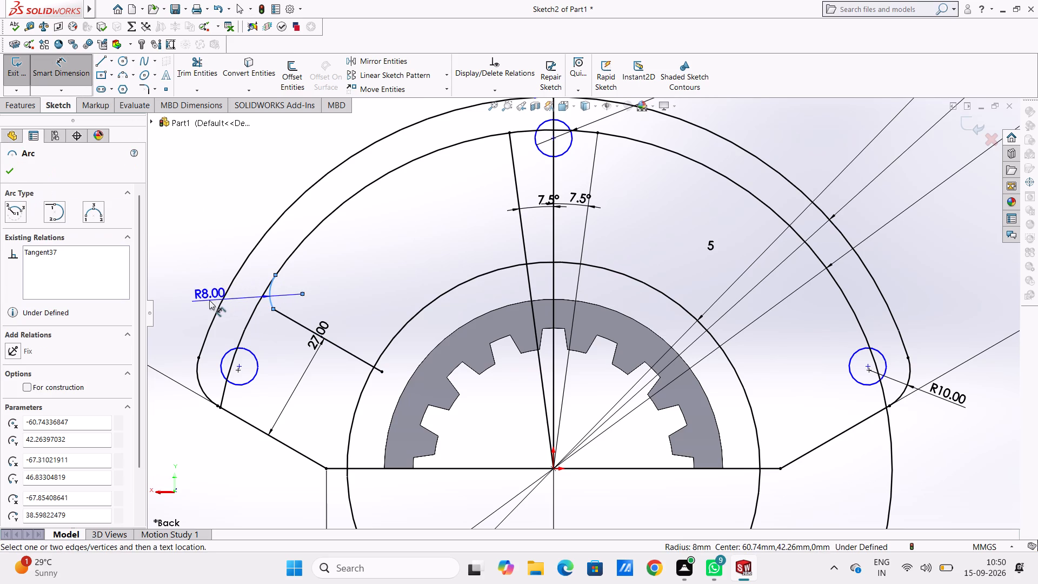
{"action": "left_click", "coordinate": [188, 297]}
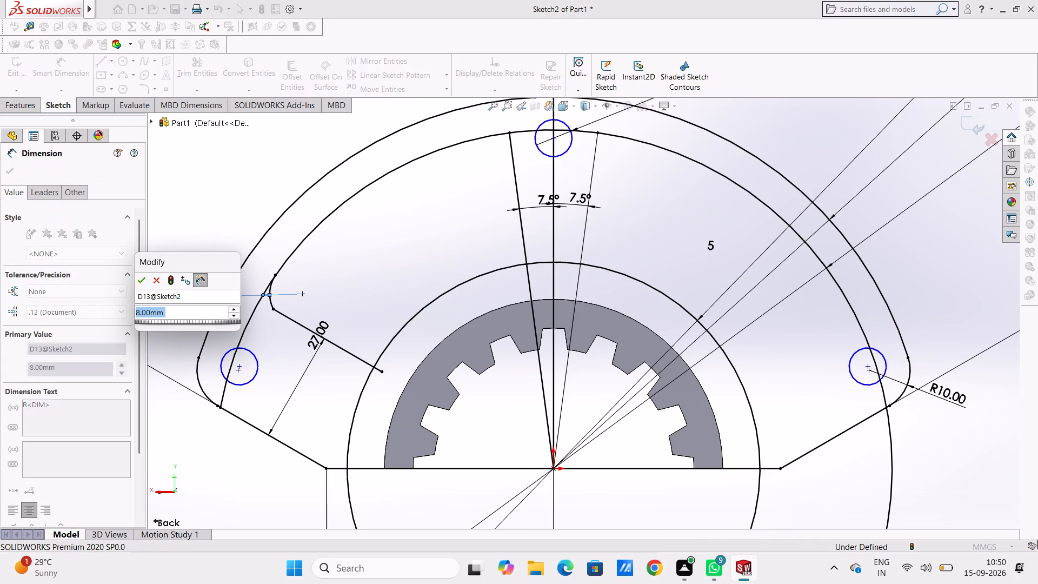
{"action": "key", "text": "Return"}
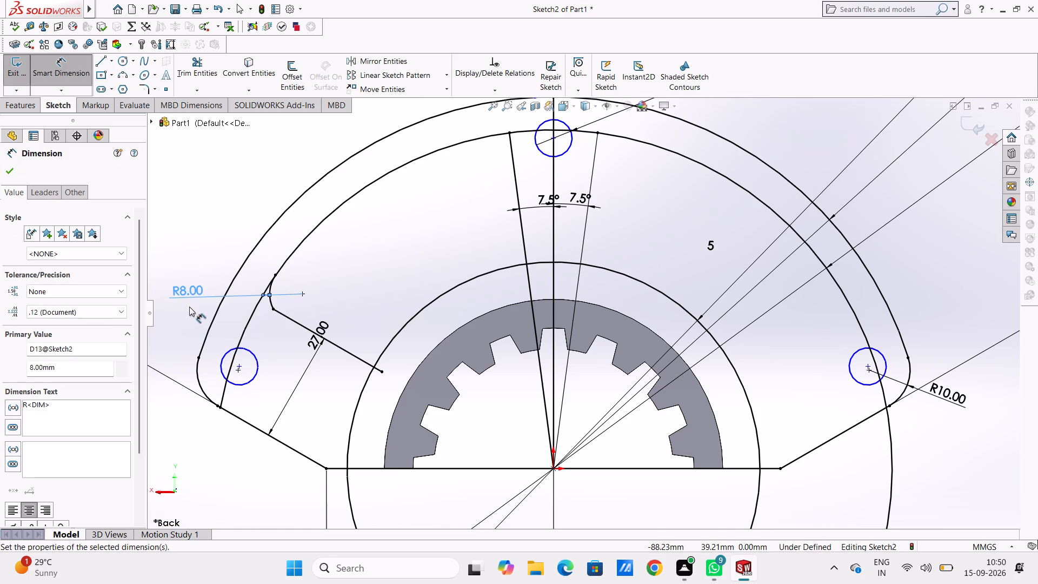
{"action": "left_click", "coordinate": [189, 307]}
{"action": "key", "text": "Escape"}
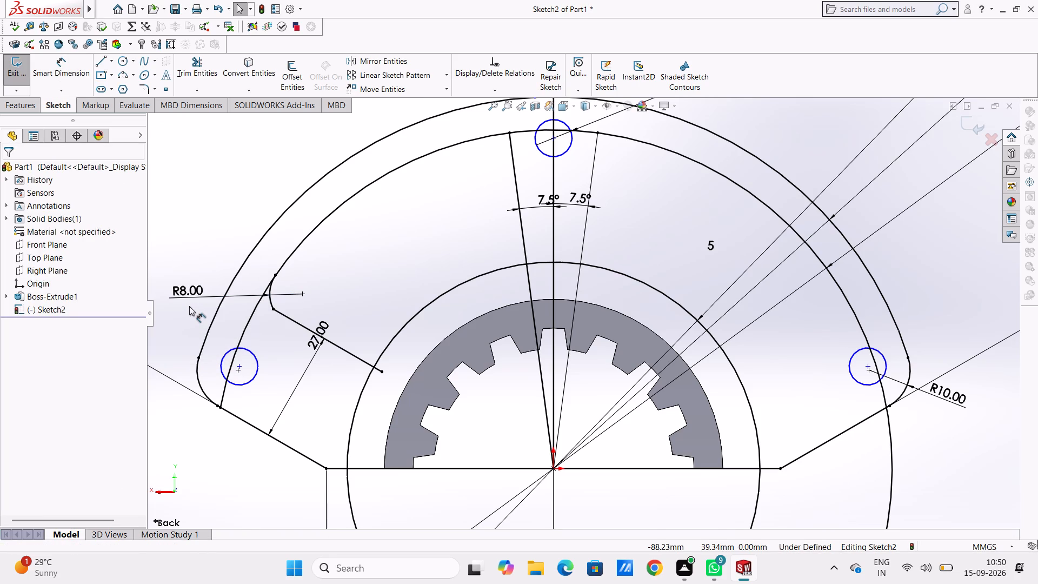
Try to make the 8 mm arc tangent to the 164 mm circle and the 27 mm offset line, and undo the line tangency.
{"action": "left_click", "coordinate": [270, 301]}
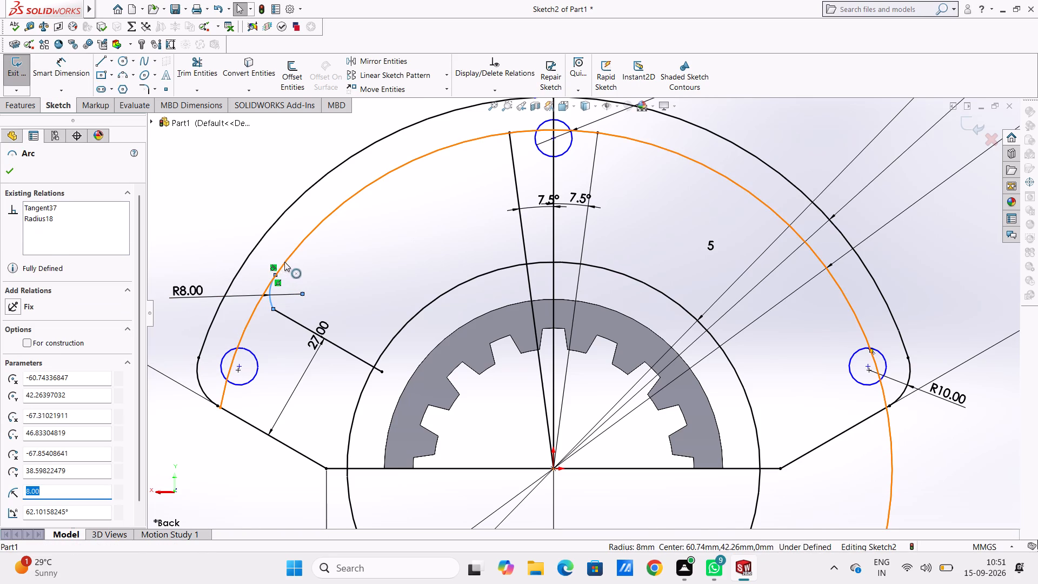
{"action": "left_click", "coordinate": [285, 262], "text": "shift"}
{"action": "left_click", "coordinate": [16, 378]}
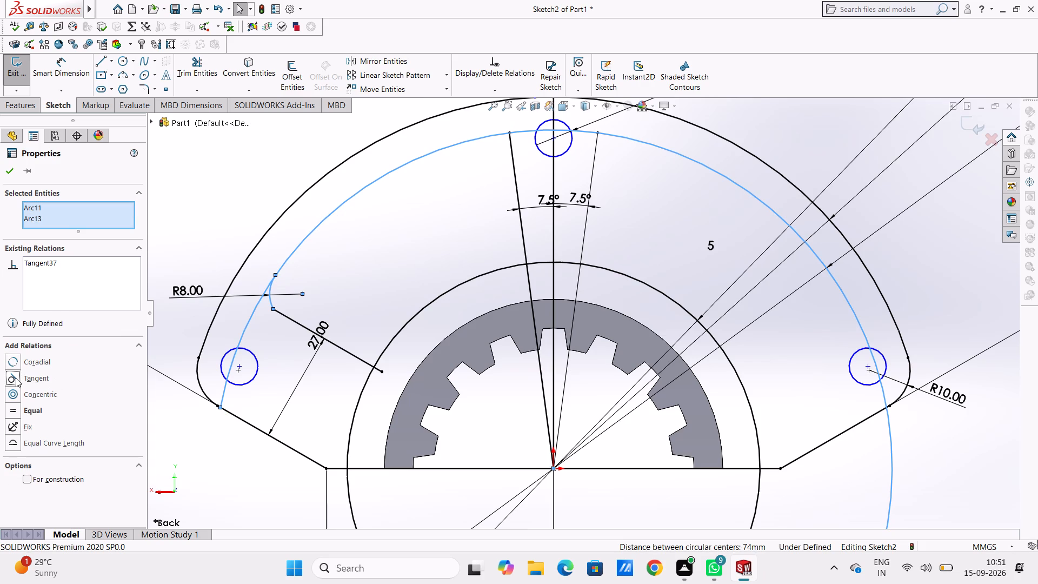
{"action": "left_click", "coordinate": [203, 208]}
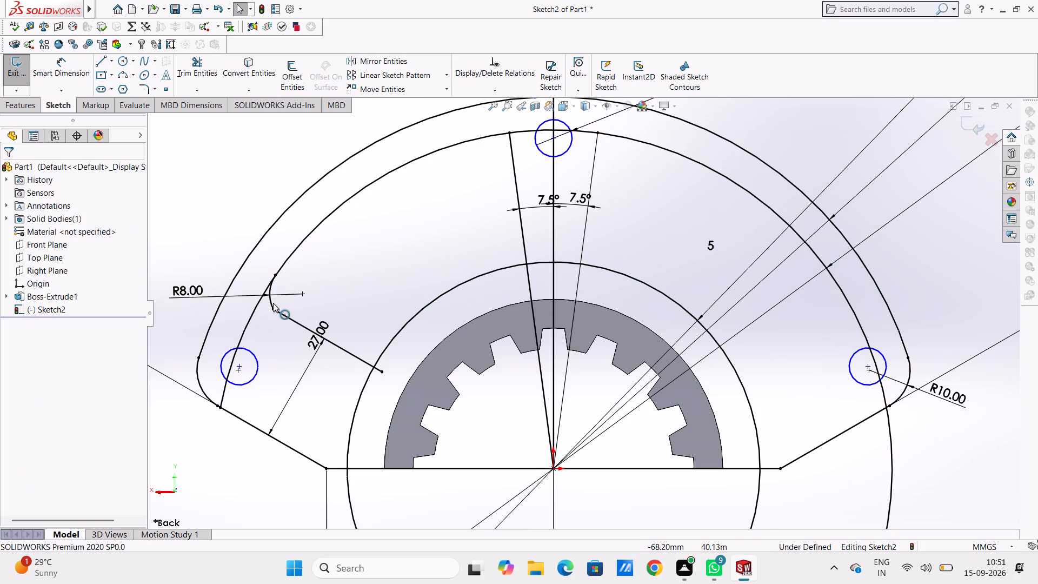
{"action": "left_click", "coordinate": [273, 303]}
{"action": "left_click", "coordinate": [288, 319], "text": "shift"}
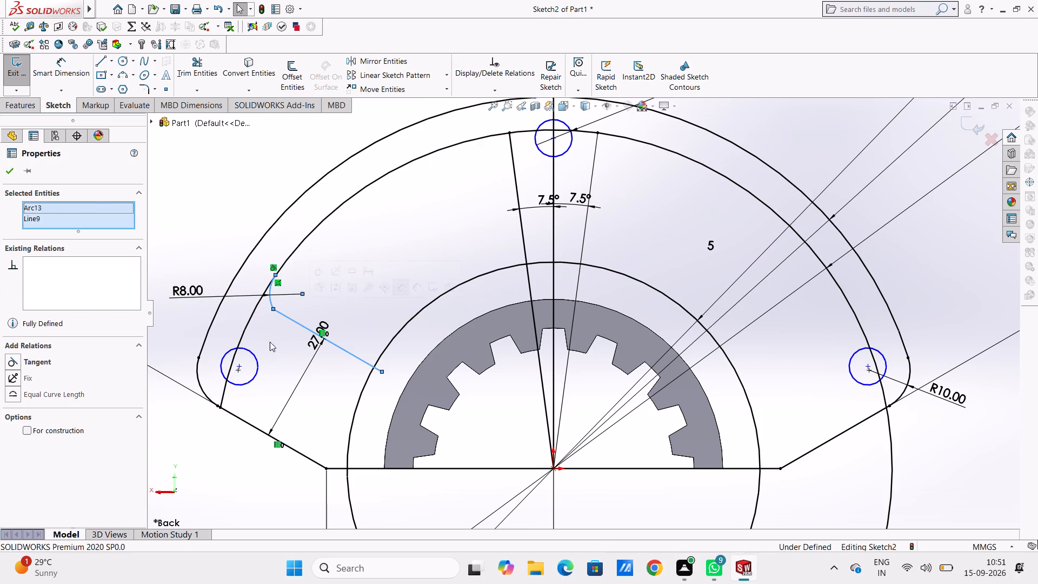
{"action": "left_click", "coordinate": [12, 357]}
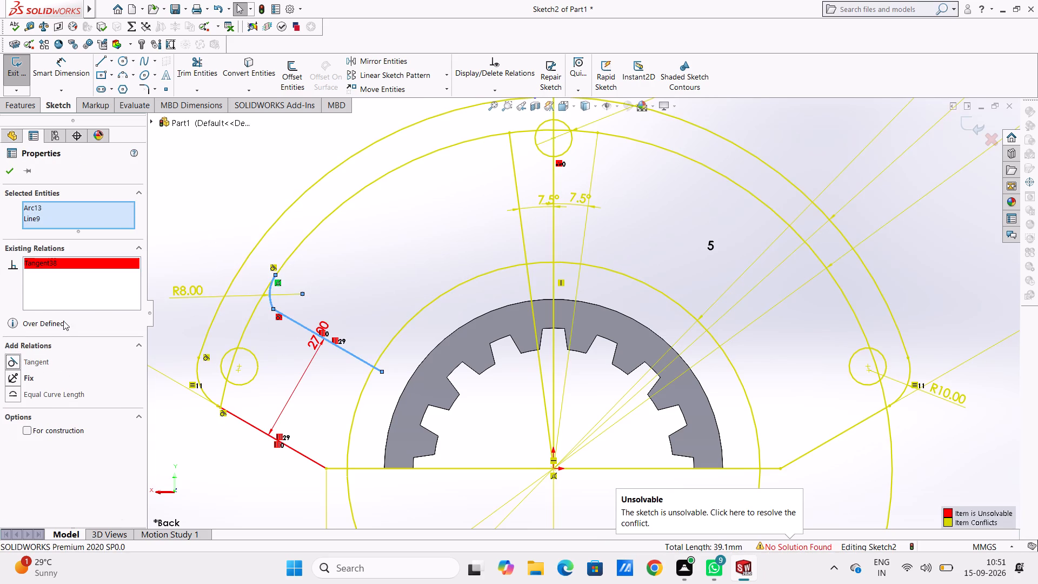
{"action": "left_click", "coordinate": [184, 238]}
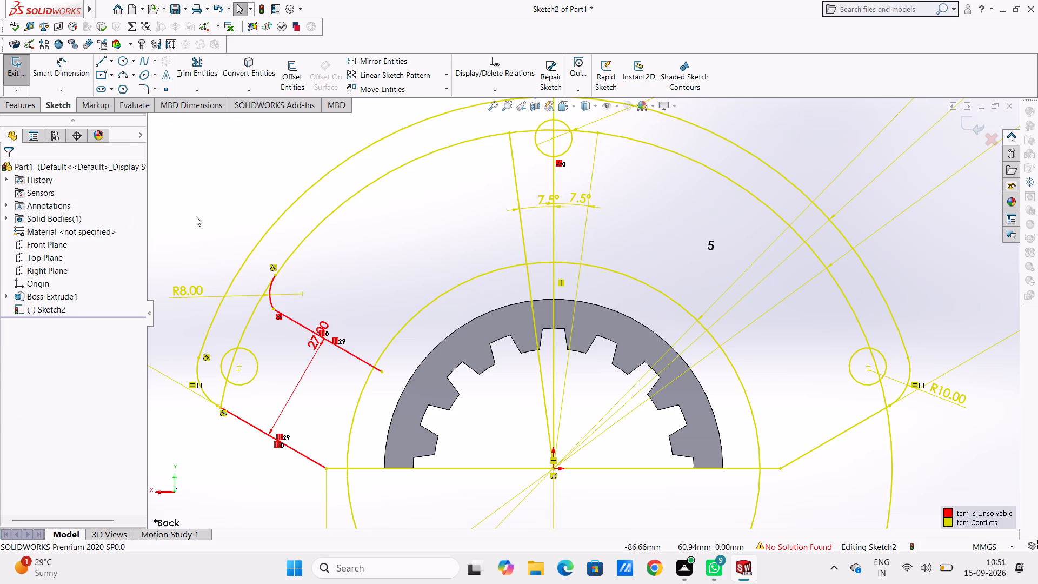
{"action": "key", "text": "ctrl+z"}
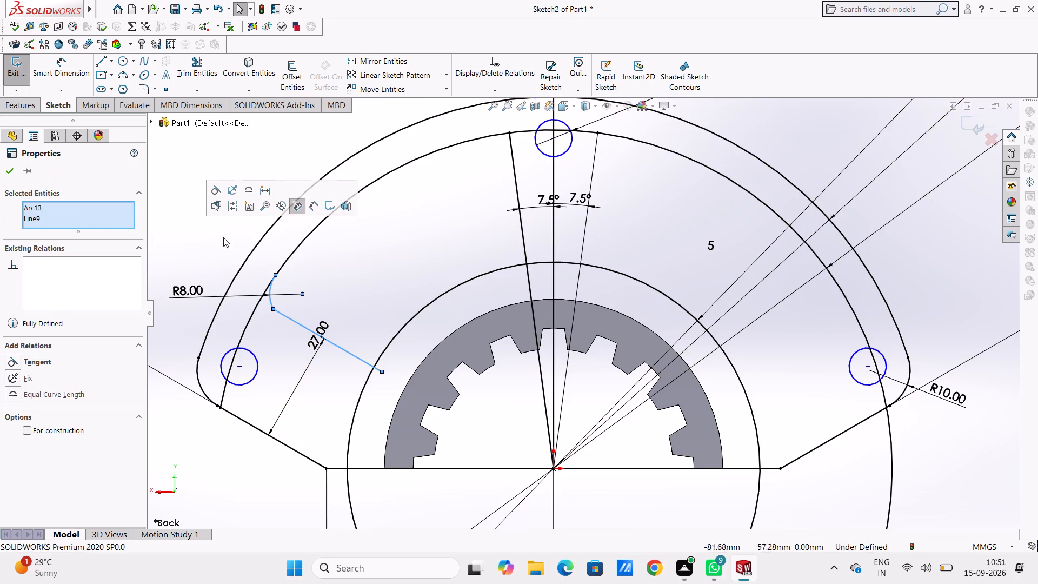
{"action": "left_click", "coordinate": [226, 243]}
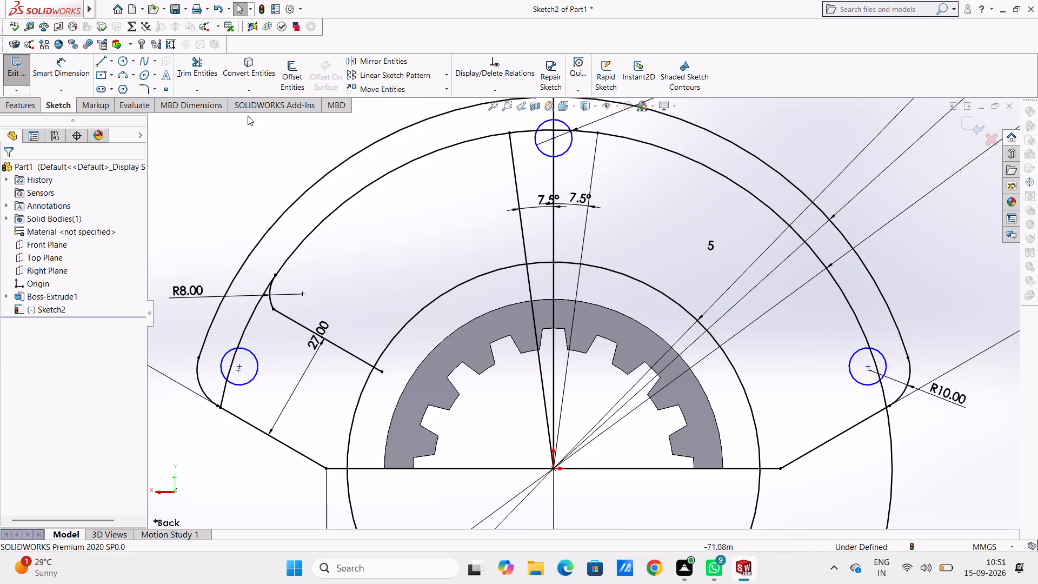
Trim the 164 mm circle from the 8 mm arc to the left slanted flange edge, and the offset line's stub inside the inner circle.
{"action": "left_click", "coordinate": [207, 64]}
{"action": "left_click", "coordinate": [254, 309]}
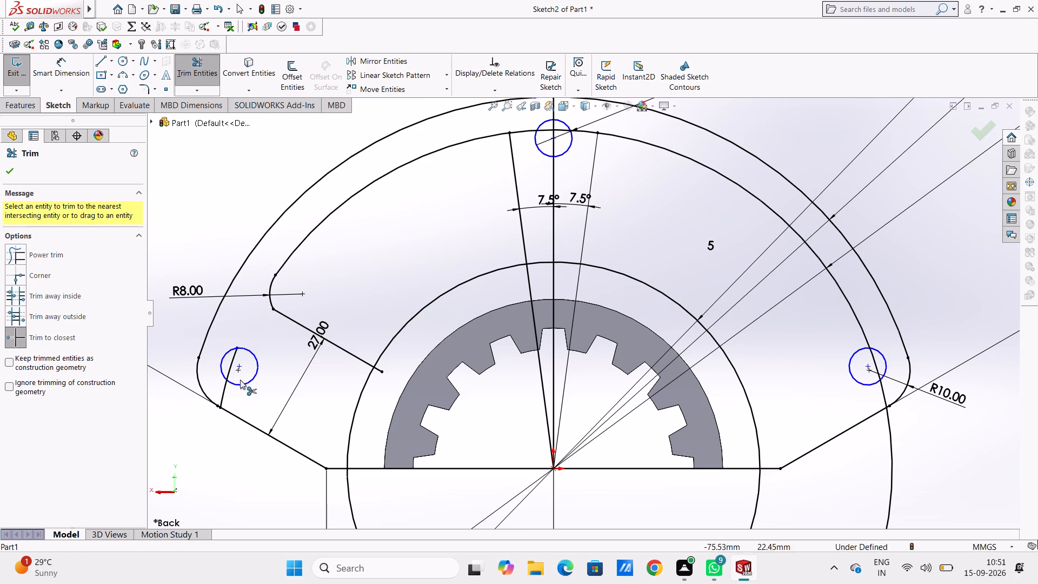
{"action": "left_click", "coordinate": [231, 367]}
{"action": "left_click", "coordinate": [224, 398]}
{"action": "left_click", "coordinate": [380, 370]}
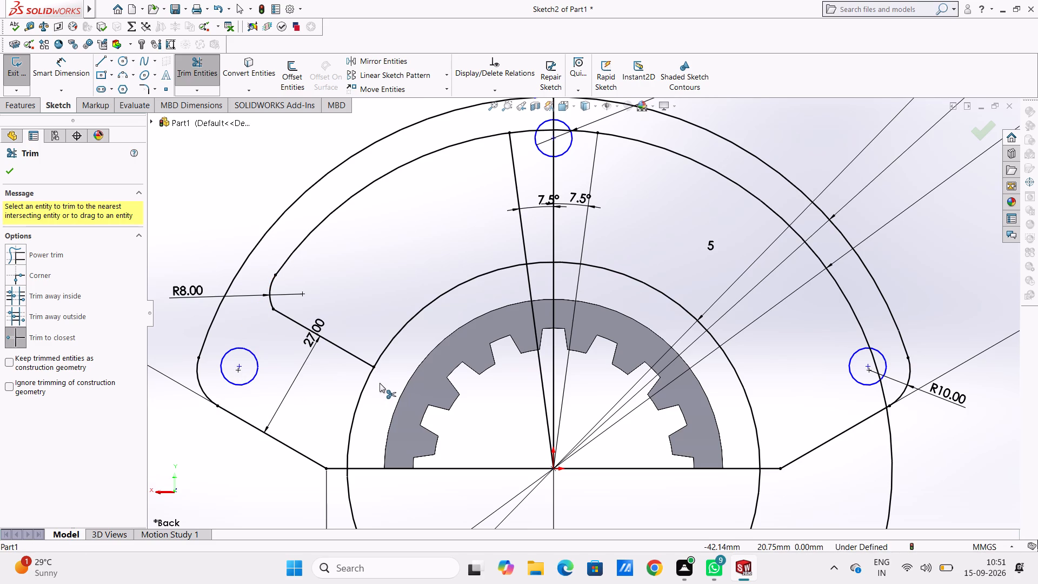
{"action": "key", "text": "Escape"}
{"action": "key", "text": "Escape"}
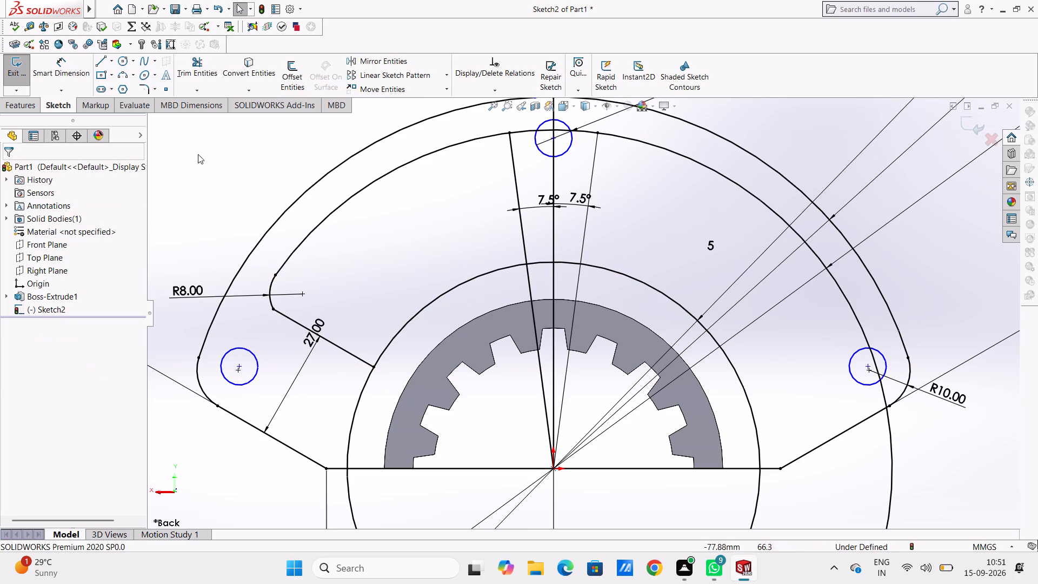
Draw an 8 mm radius three-point arc across the left pocket's inner corner, from the 27 mm offset line to the inner circle.
{"action": "left_click", "coordinate": [119, 75]}
{"action": "left_click", "coordinate": [349, 352]}
{"action": "left_click", "coordinate": [391, 338]}
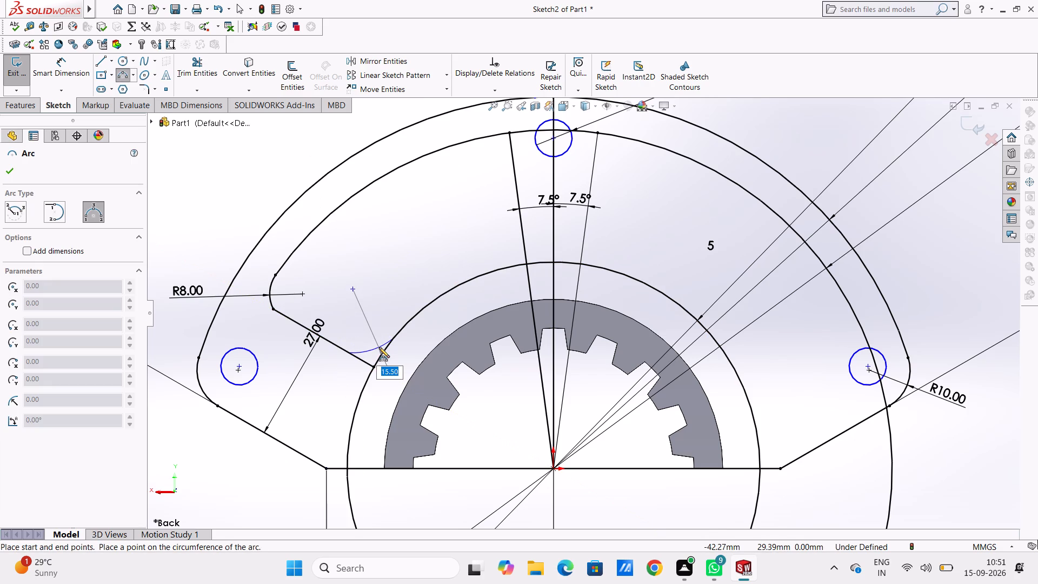
{"action": "key", "text": "8"}
{"action": "key", "text": "Return"}
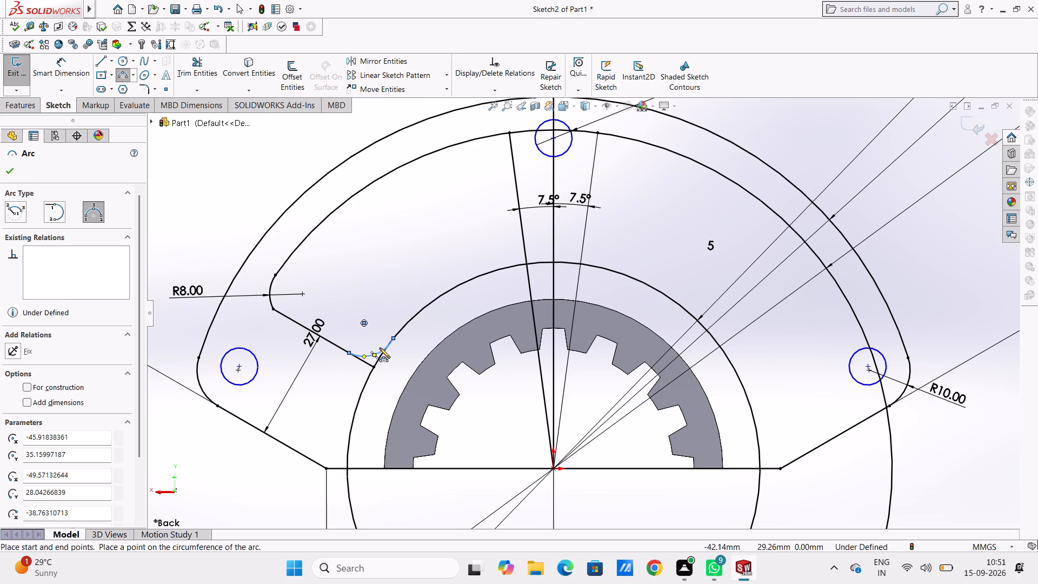
{"action": "key", "text": "Escape"}
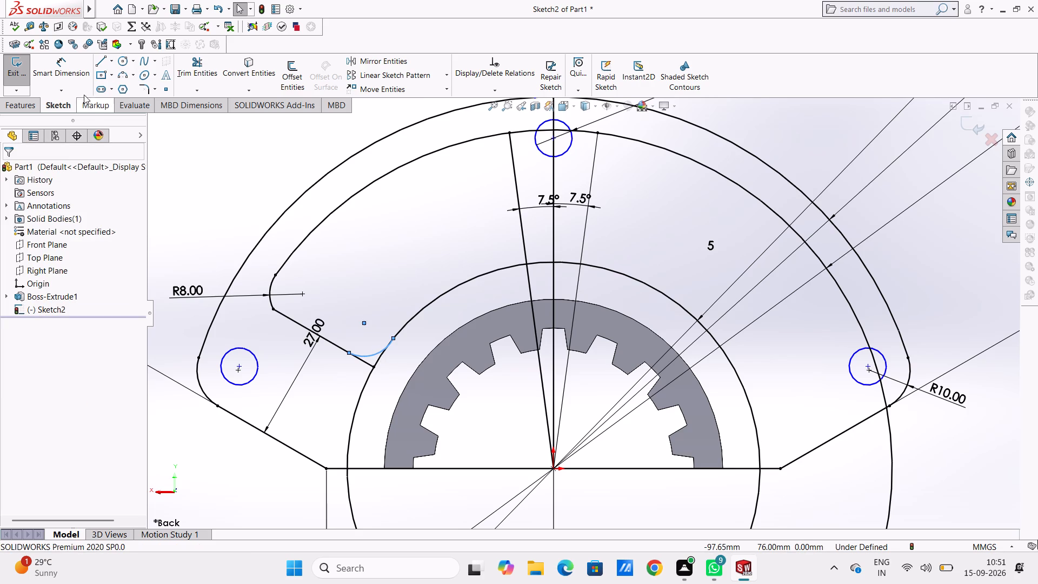
Dimension the left pocket's inner corner arc with a radius of 8 mm.
{"action": "left_click", "coordinate": [74, 76]}
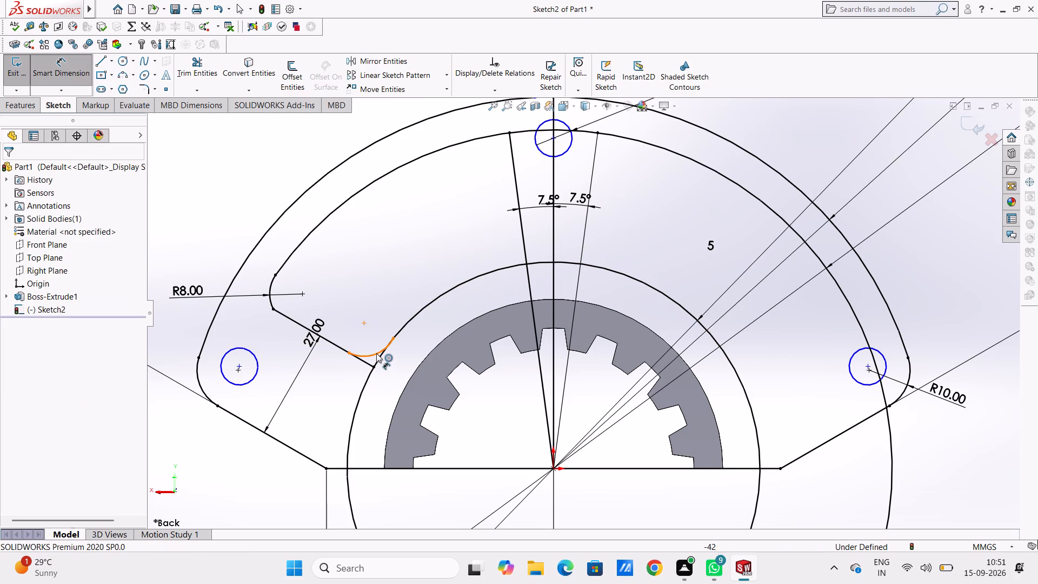
{"action": "left_click", "coordinate": [374, 351]}
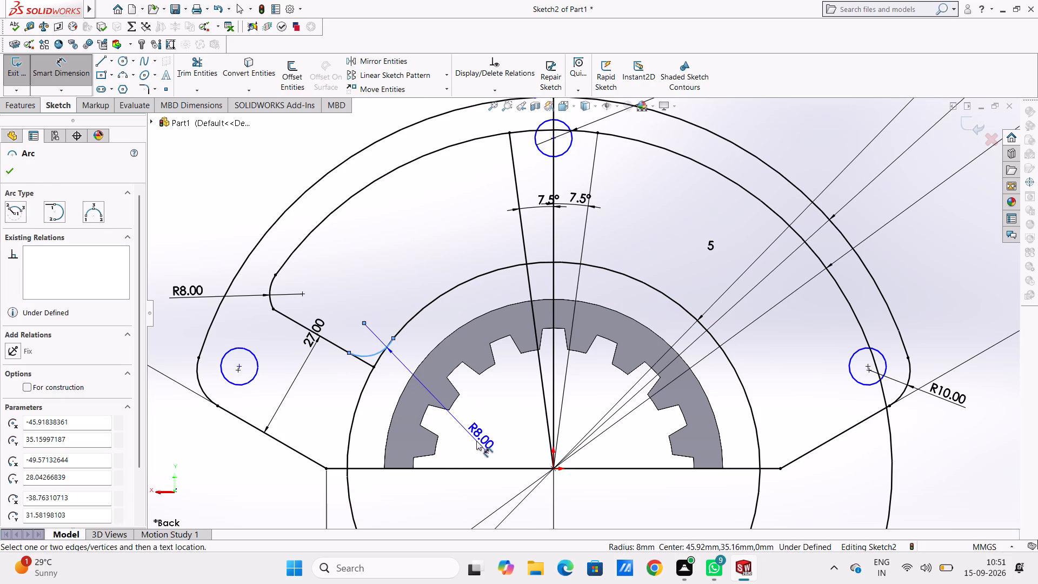
{"action": "left_click", "coordinate": [476, 441]}
{"action": "key", "text": "Return"}
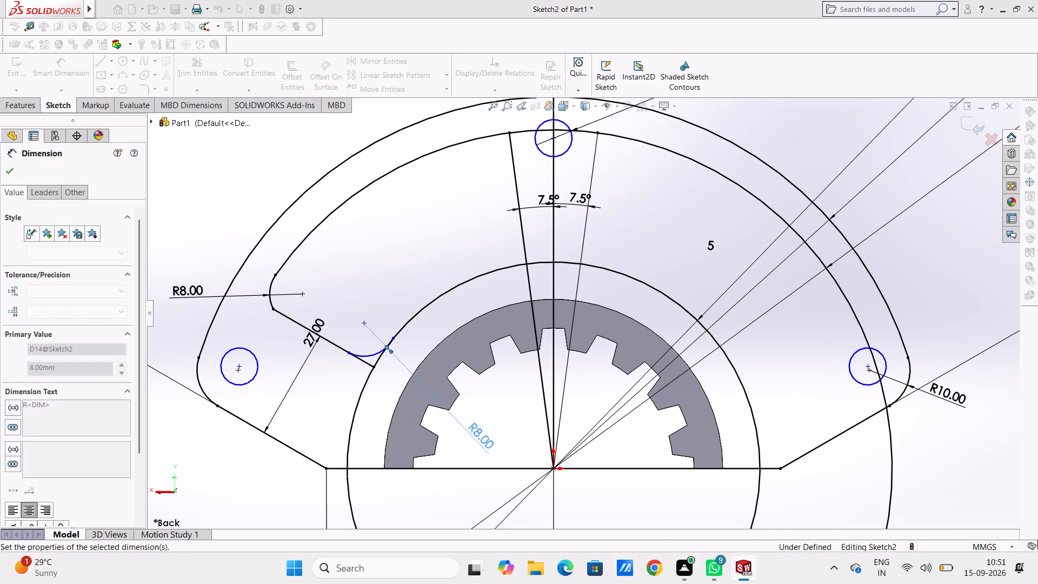
{"action": "left_click", "coordinate": [322, 403]}
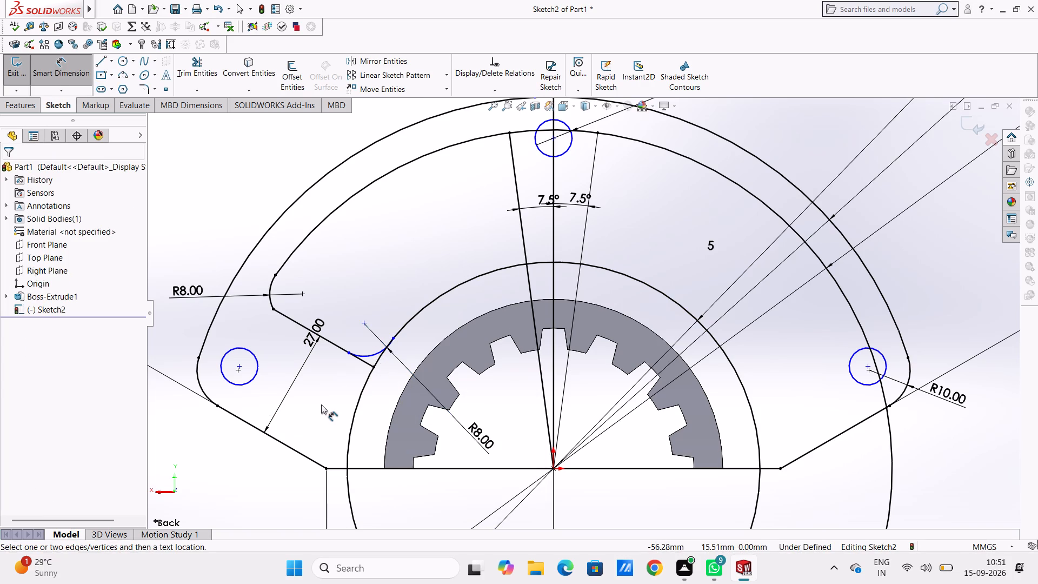
{"action": "key", "text": "Escape"}
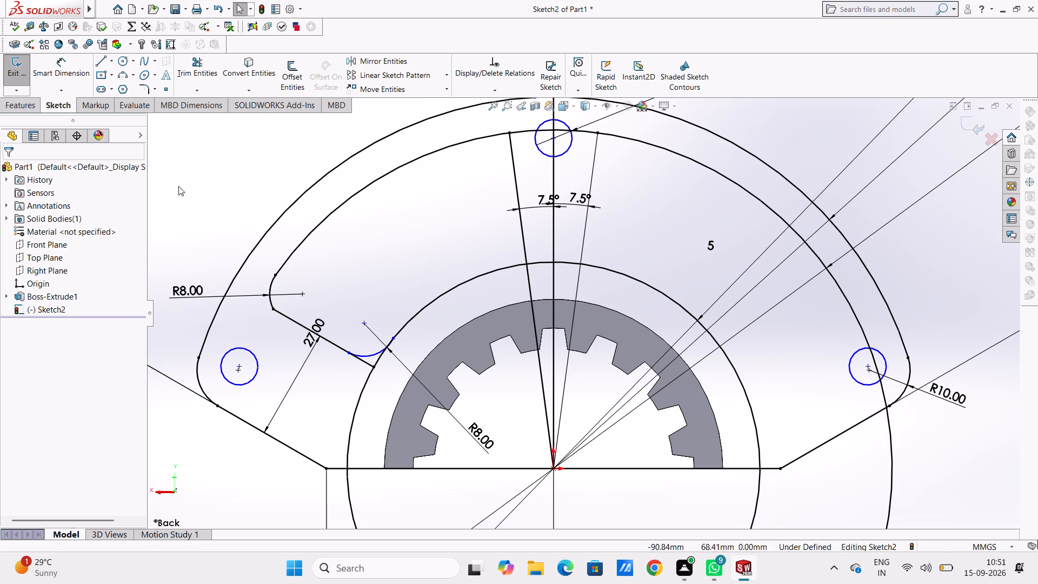
Make the inner corner arc tangent to the inner circle and to the 27 mm offset line.
{"action": "left_click", "coordinate": [371, 353]}
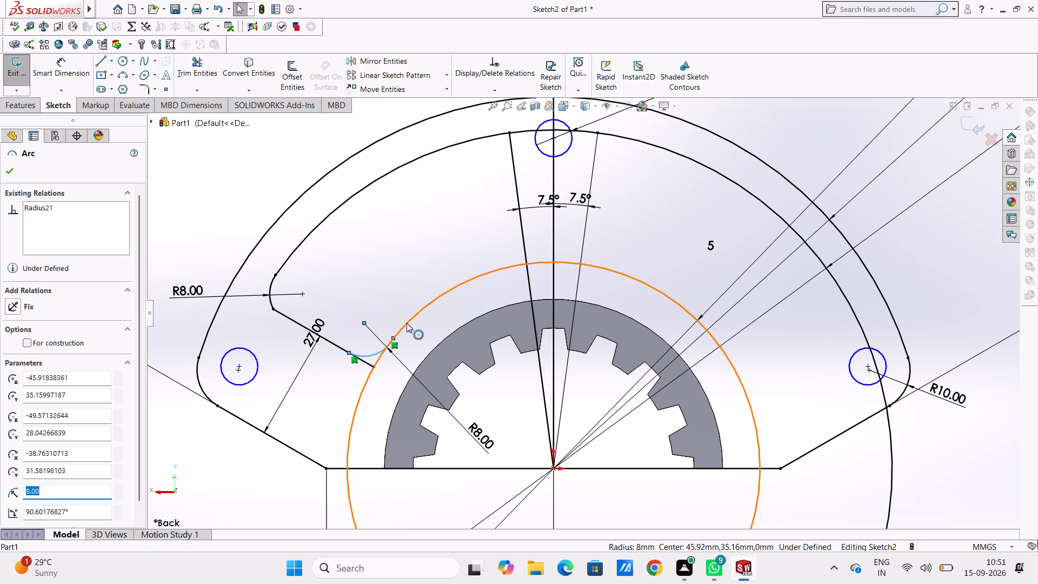
{"action": "left_click", "coordinate": [407, 323], "text": "ctrl"}
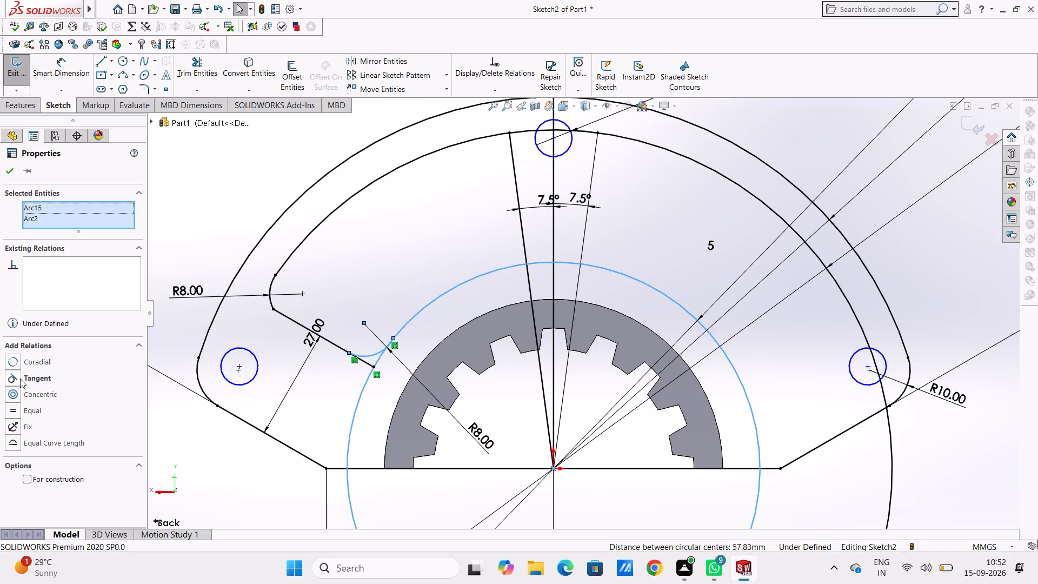
{"action": "left_click", "coordinate": [16, 379]}
{"action": "left_click", "coordinate": [214, 228]}
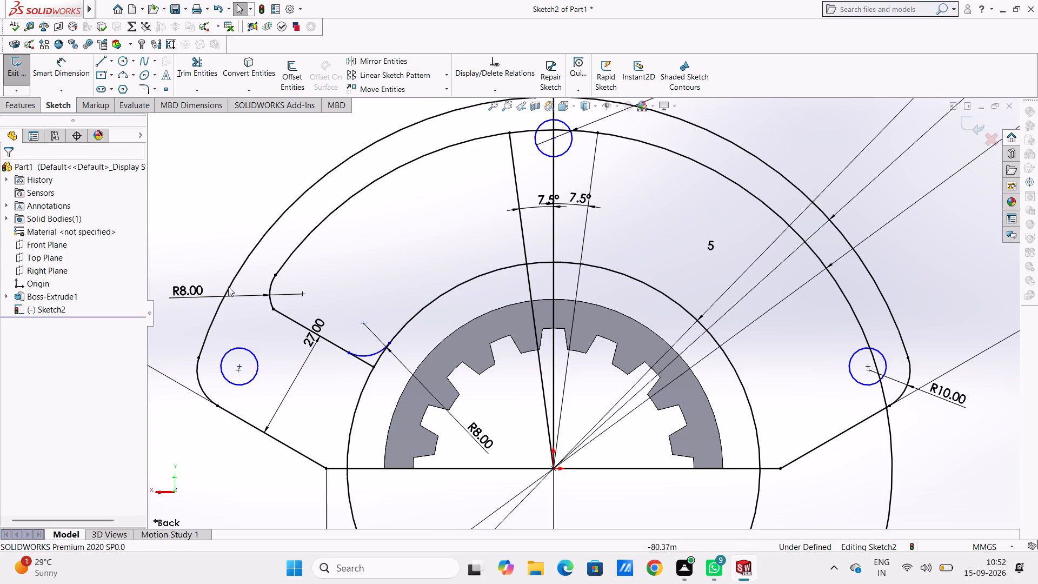
{"action": "left_click", "coordinate": [368, 356]}
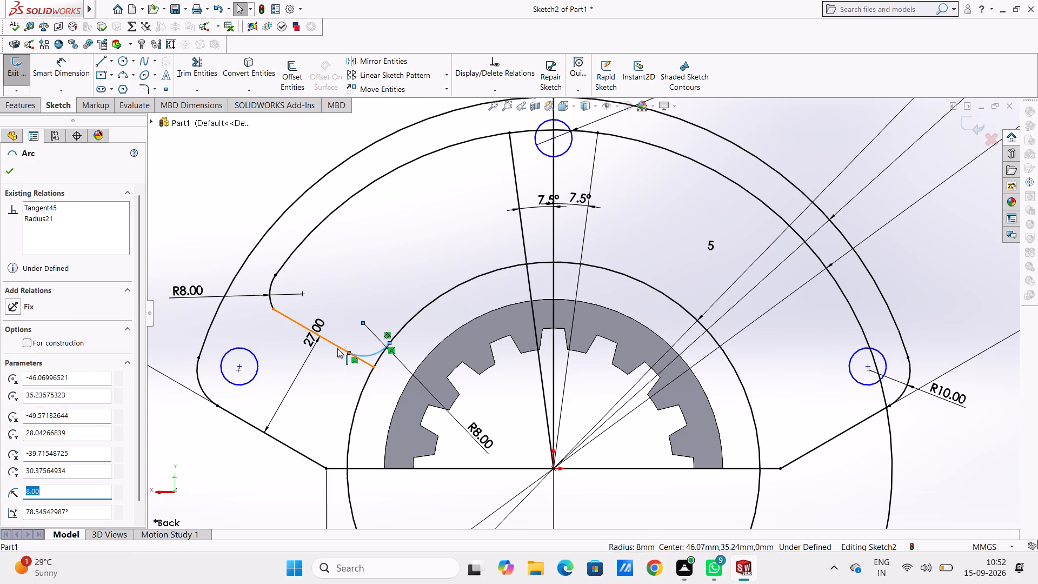
{"action": "left_click", "coordinate": [337, 348], "text": "ctrl"}
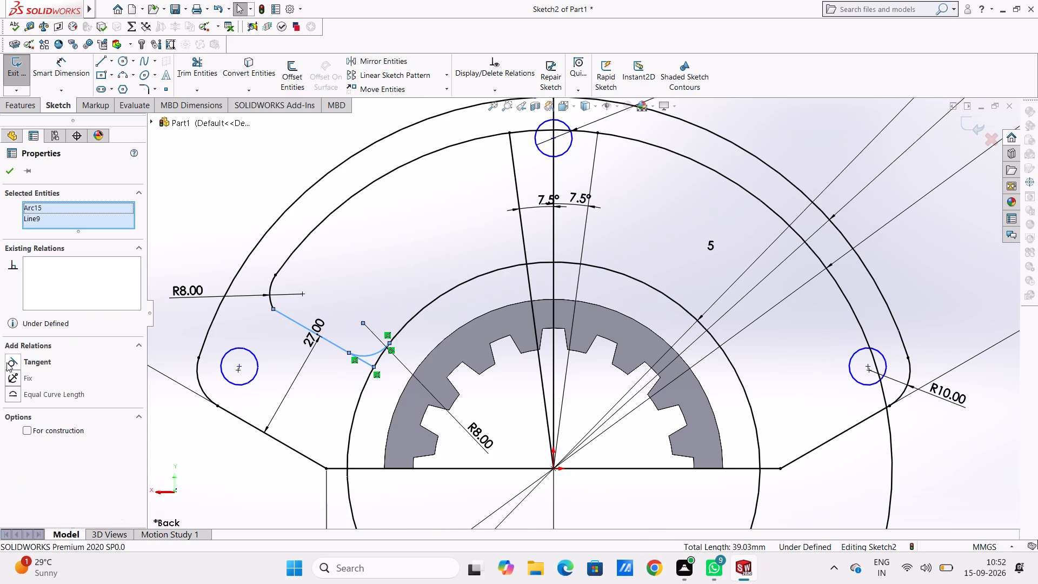
{"action": "left_click", "coordinate": [6, 362]}
{"action": "left_click", "coordinate": [218, 211]}
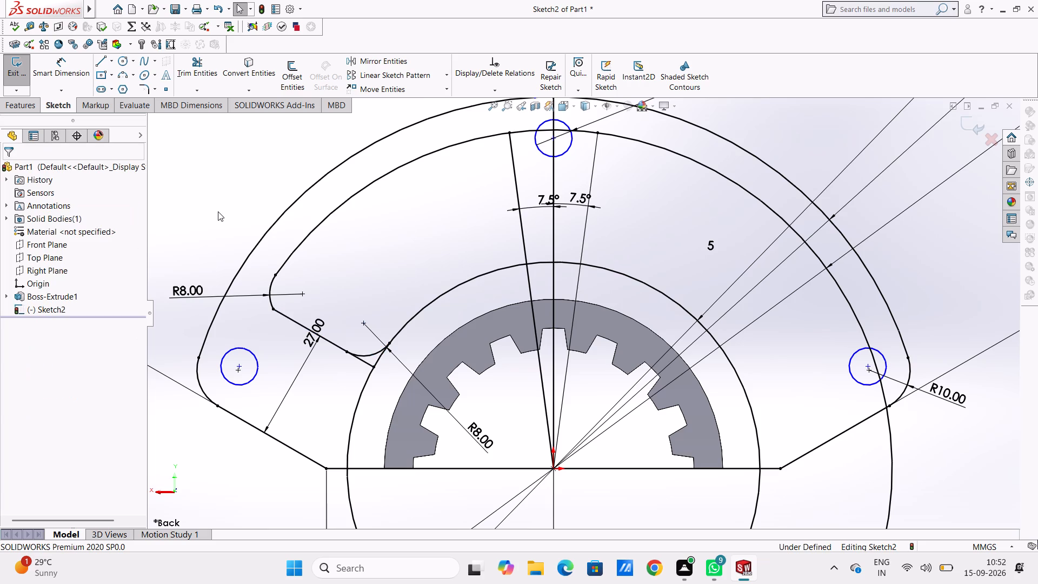
Trim the offset line's stub between the inner corner arc and the inner circle.
{"action": "left_click", "coordinate": [204, 76]}
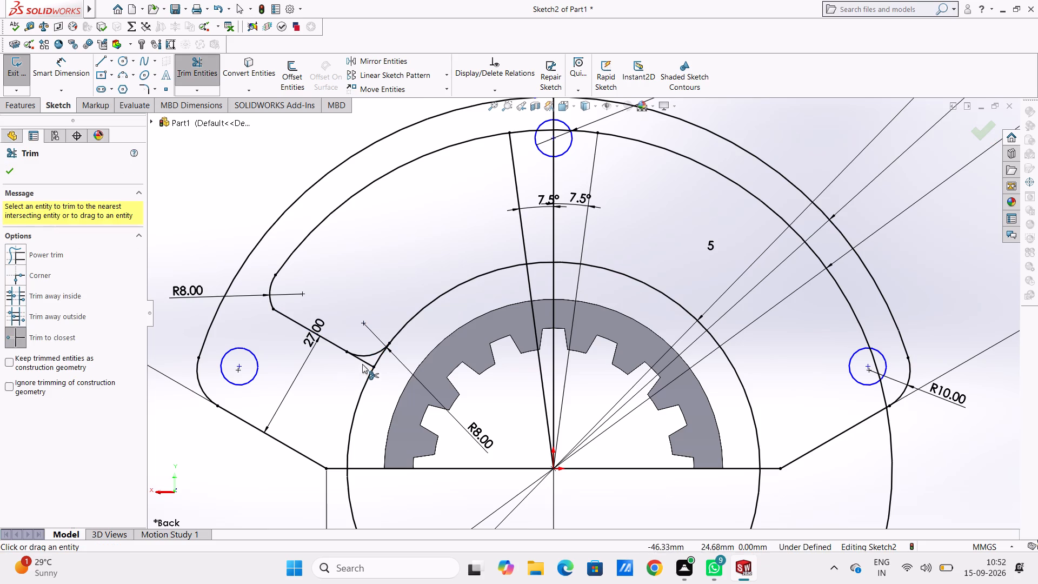
{"action": "left_click", "coordinate": [364, 360]}
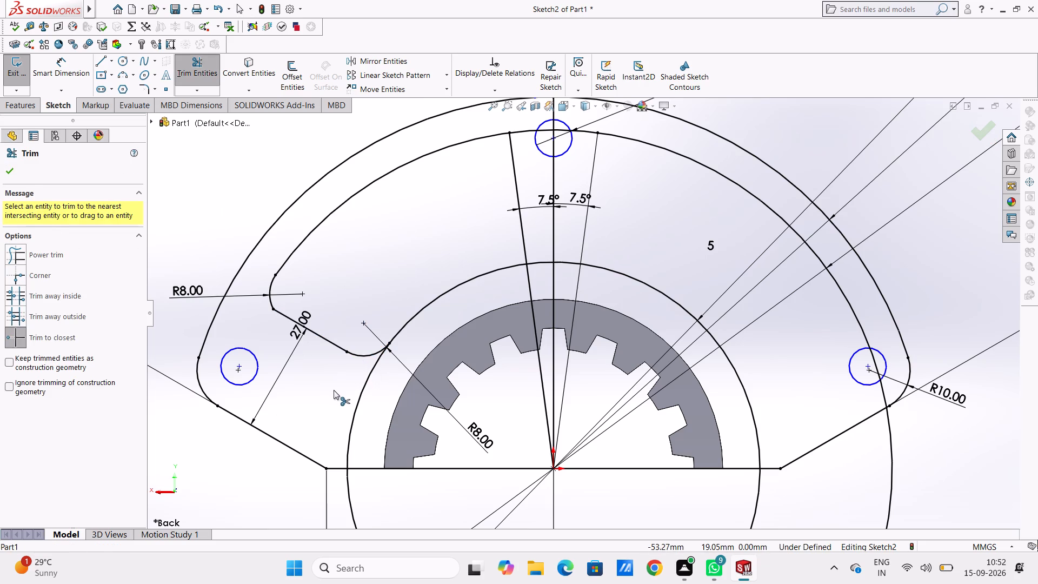
{"action": "key", "text": "Escape"}
{"action": "key", "text": "Escape"}
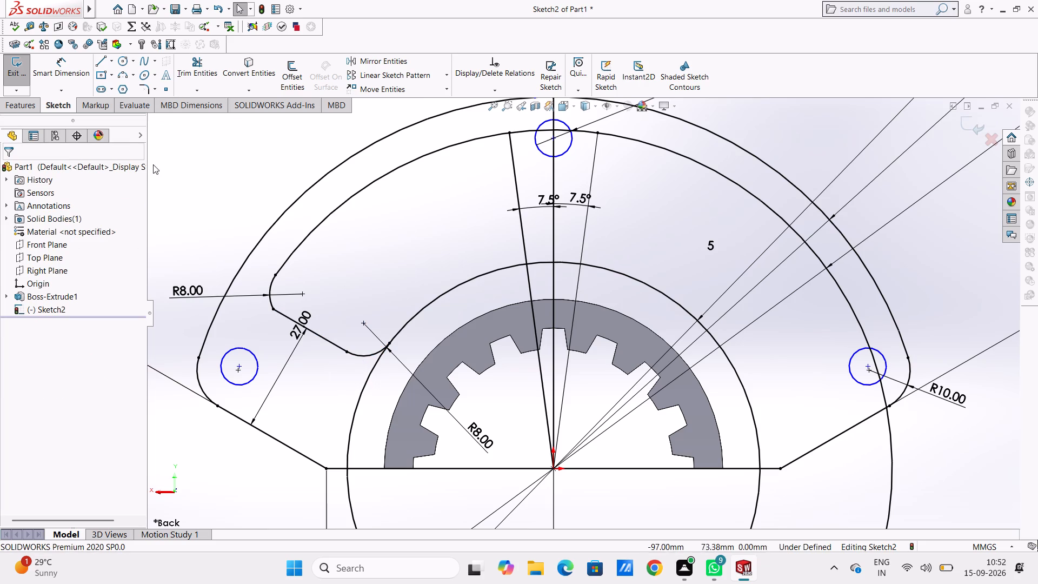
{"action": "left_click", "coordinate": [143, 90]}
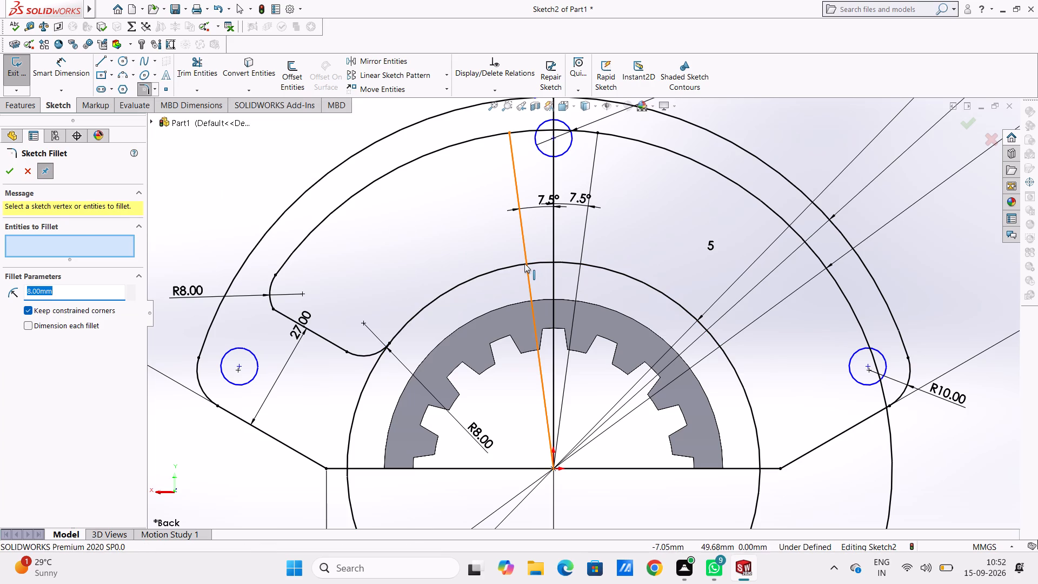
{"action": "key", "text": "Escape"}
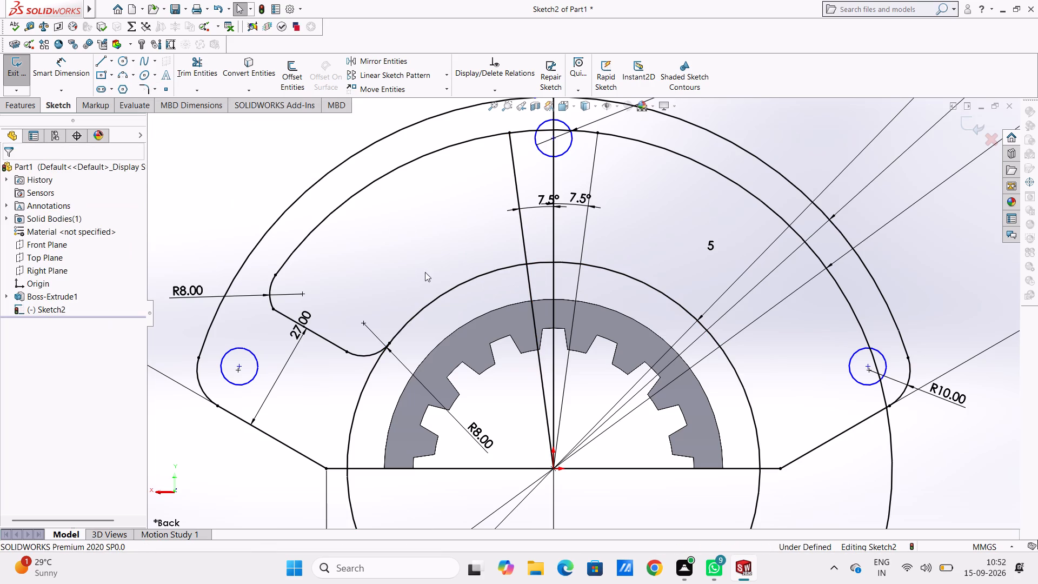
Trim both 7.5° rib lines inside the inner circle, from the circle down to the origin.
{"action": "left_click", "coordinate": [201, 57]}
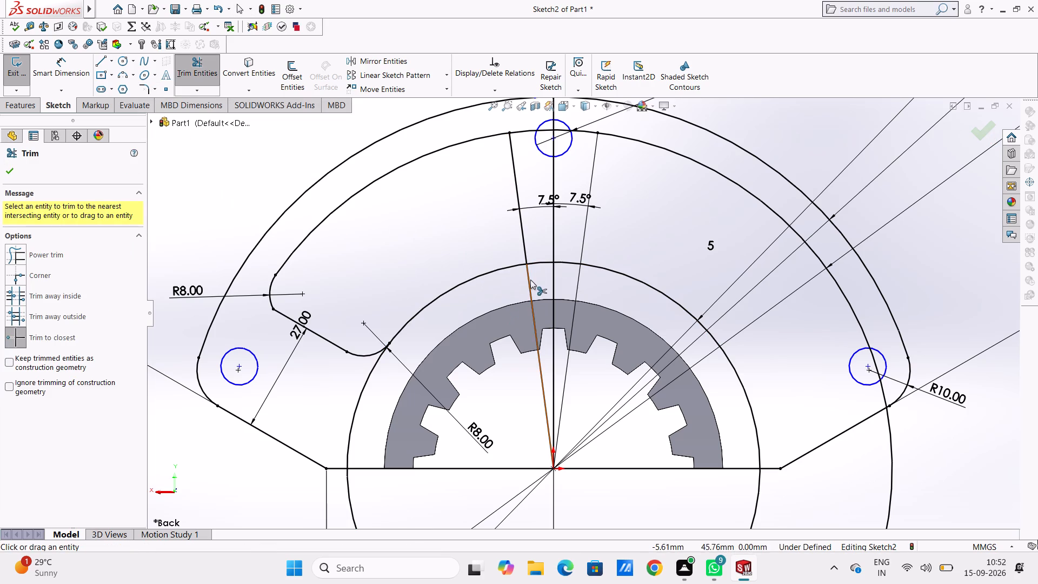
{"action": "left_click", "coordinate": [528, 283]}
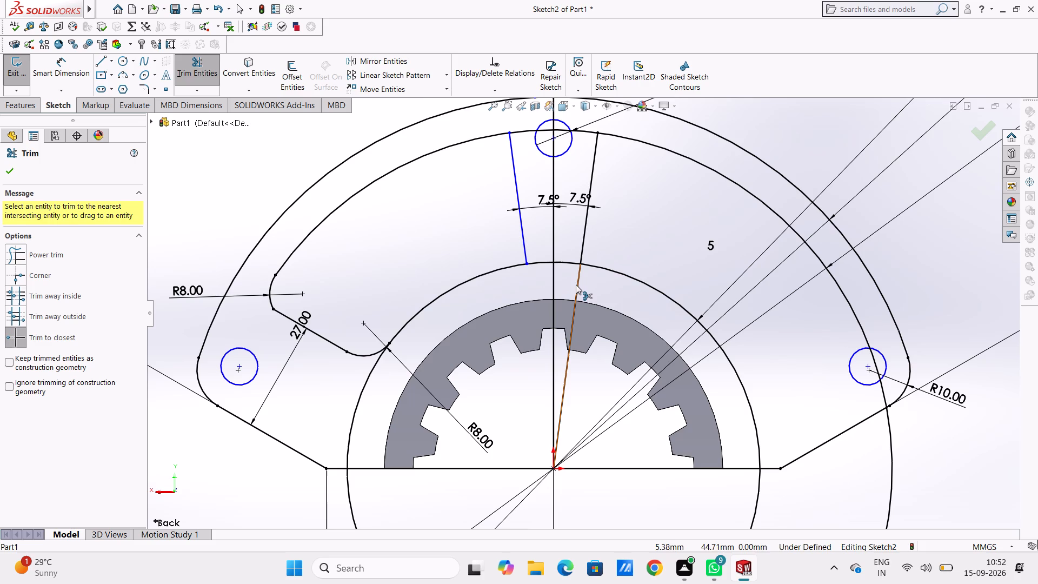
{"action": "left_click", "coordinate": [577, 287]}
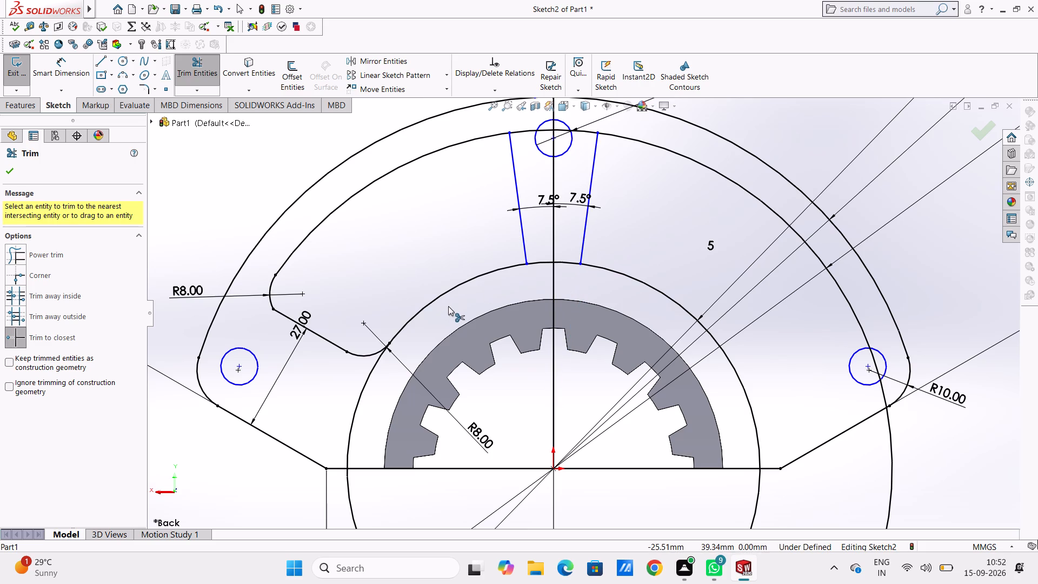
{"action": "key", "text": "Escape"}
{"action": "left_click", "coordinate": [145, 89]}
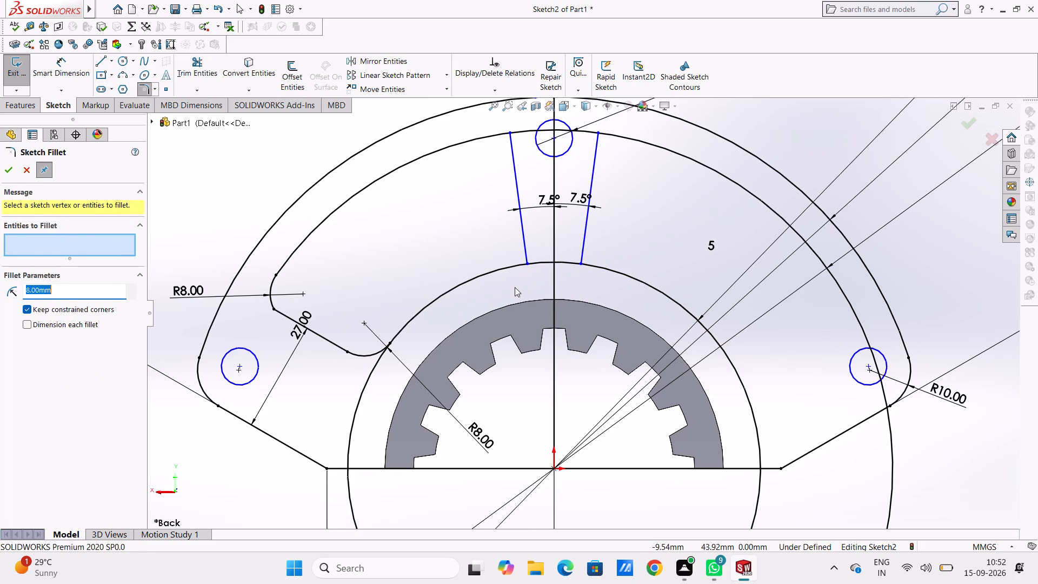
{"action": "key", "text": "Escape"}
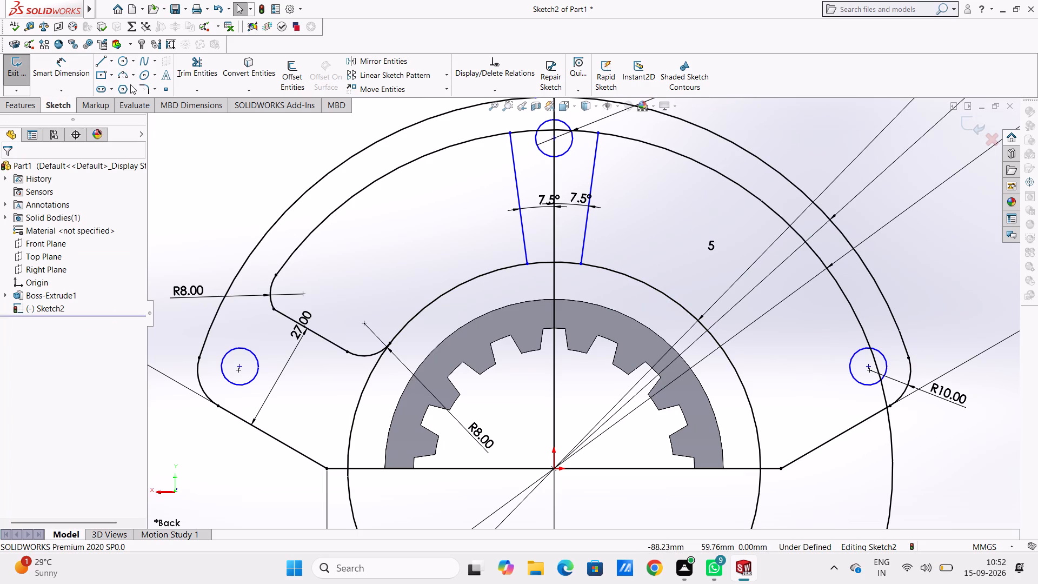
Draw an 8 mm radius three-point arc from the left 7.5° rib line to the inner circle at the pocket's lower rib corner.
{"action": "left_click", "coordinate": [125, 79]}
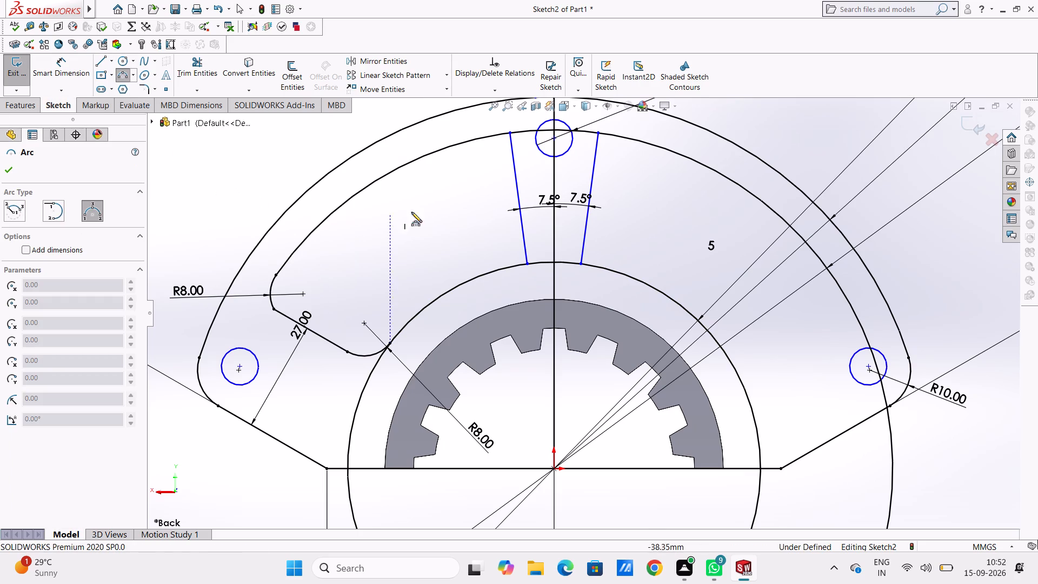
{"action": "left_click", "coordinate": [522, 240]}
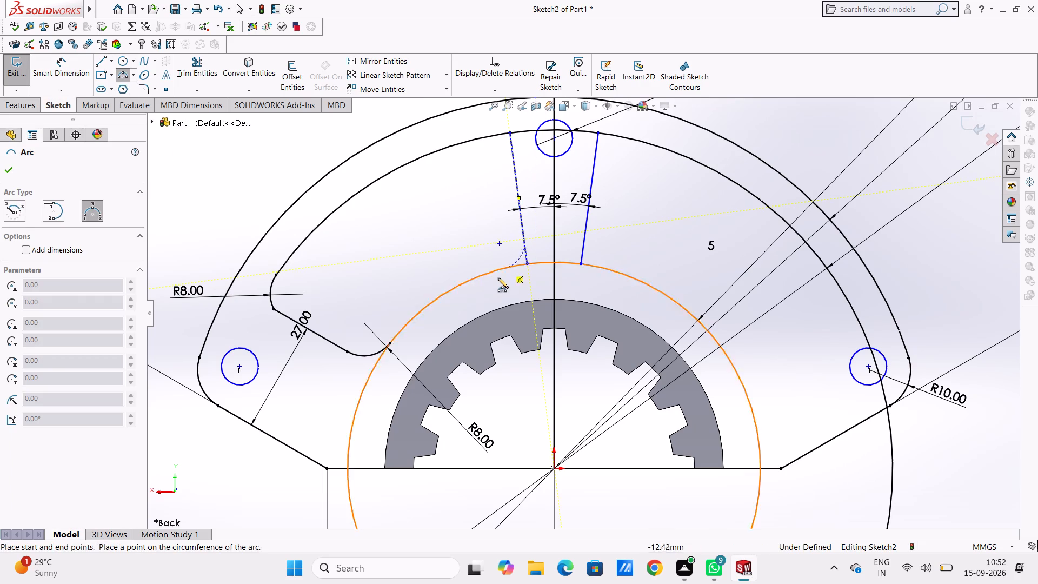
{"action": "left_click", "coordinate": [498, 269]}
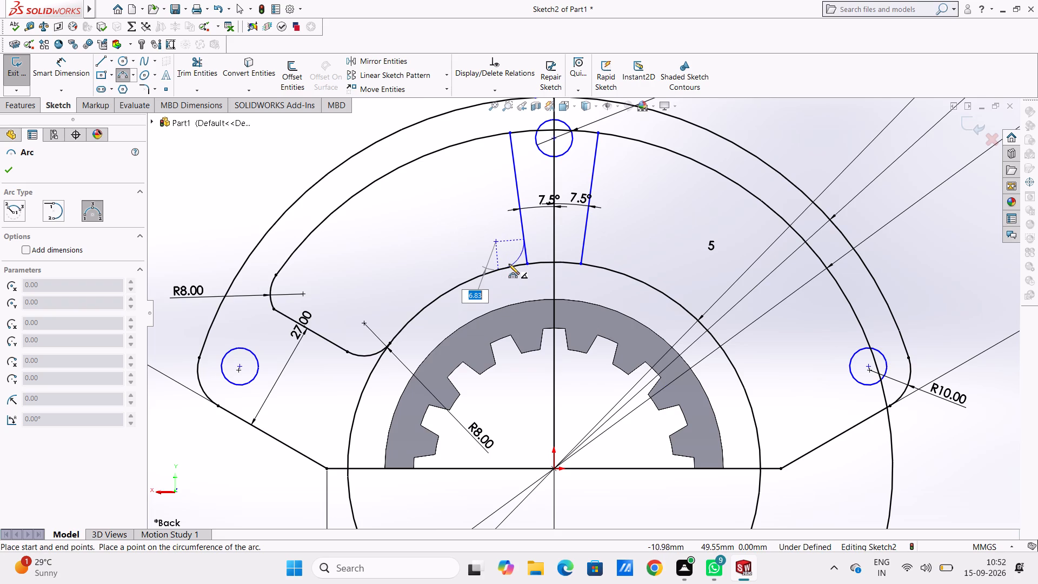
{"action": "key", "text": "8"}
{"action": "key", "text": "Return"}
{"action": "key", "text": "Escape"}
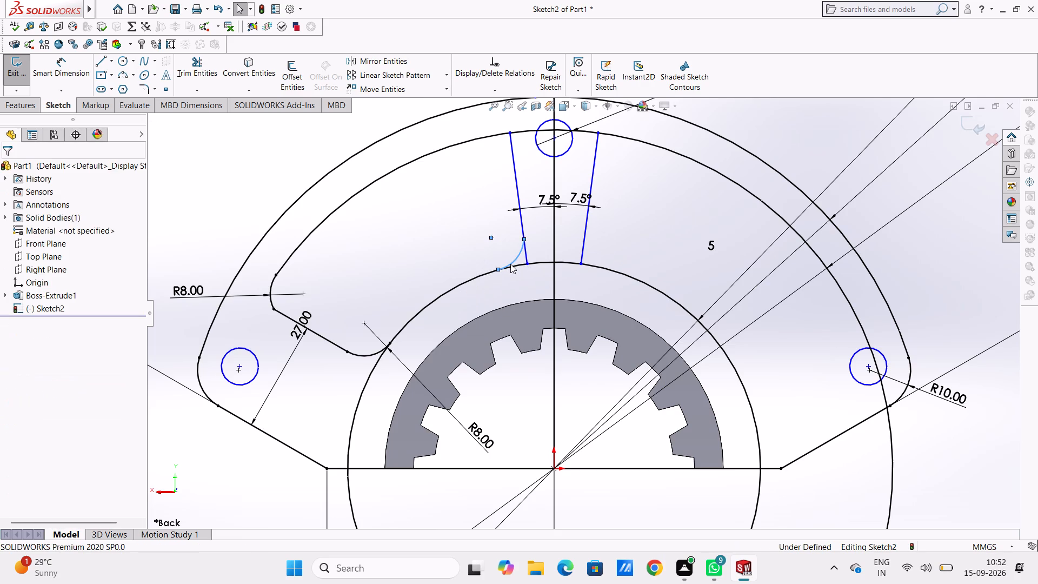
Dimension the radius of the arc at the pocket's lower rib corner as 8 mm.
{"action": "left_click", "coordinate": [66, 65]}
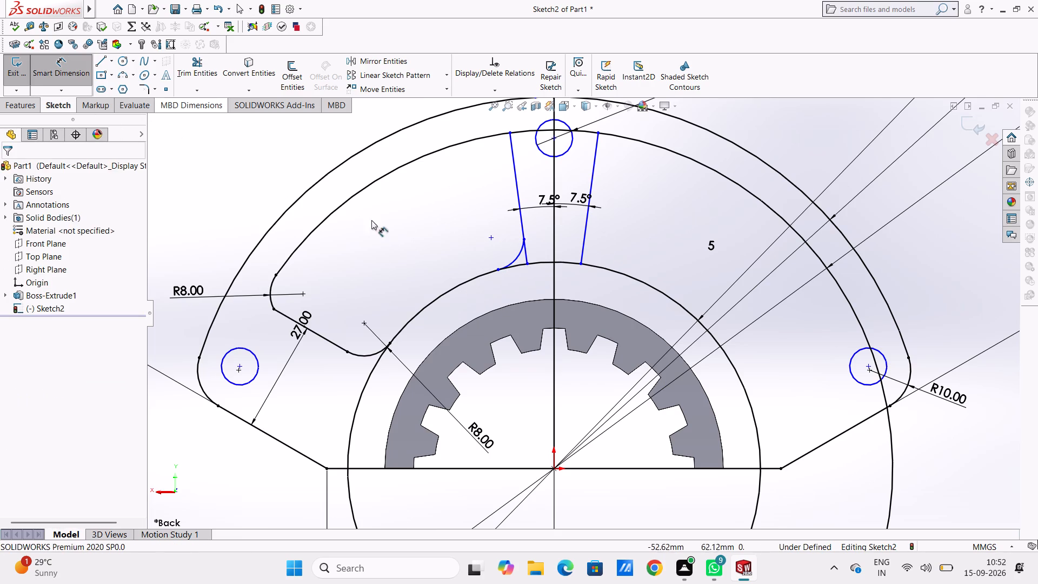
{"action": "left_click", "coordinate": [515, 257]}
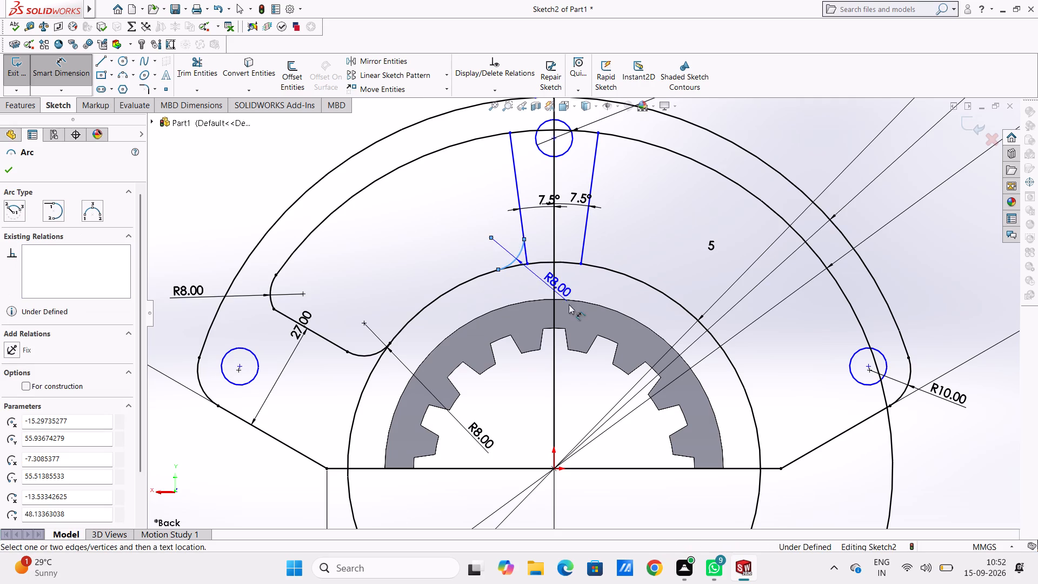
{"action": "left_click", "coordinate": [601, 304]}
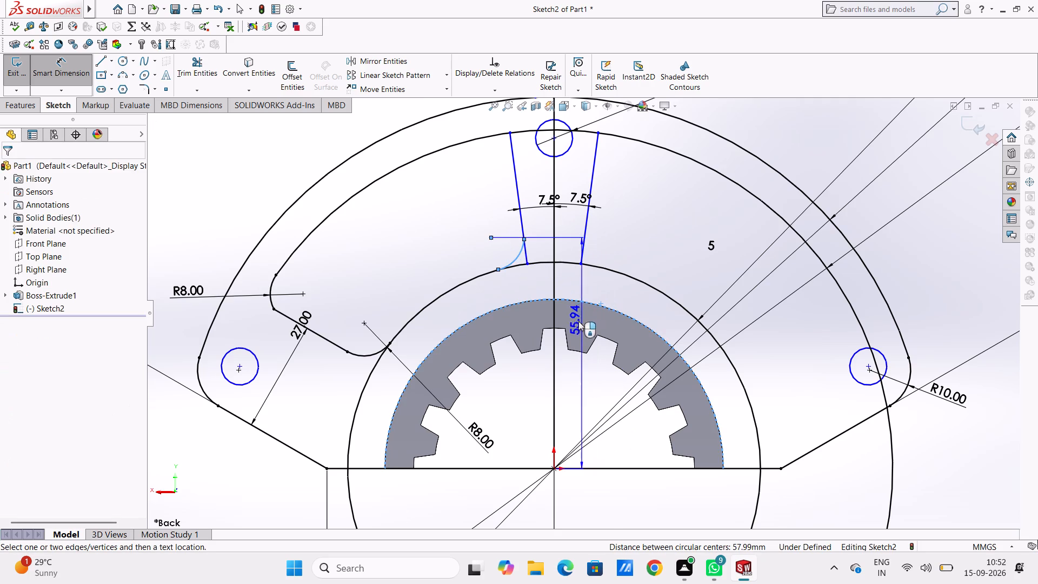
{"action": "key", "text": "Escape"}
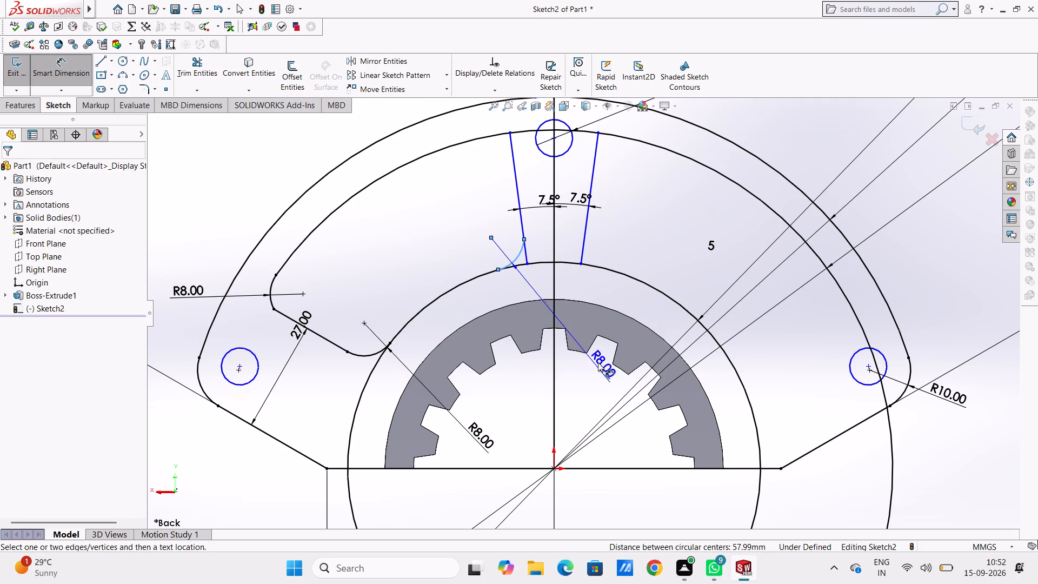
{"action": "left_click", "coordinate": [598, 362]}
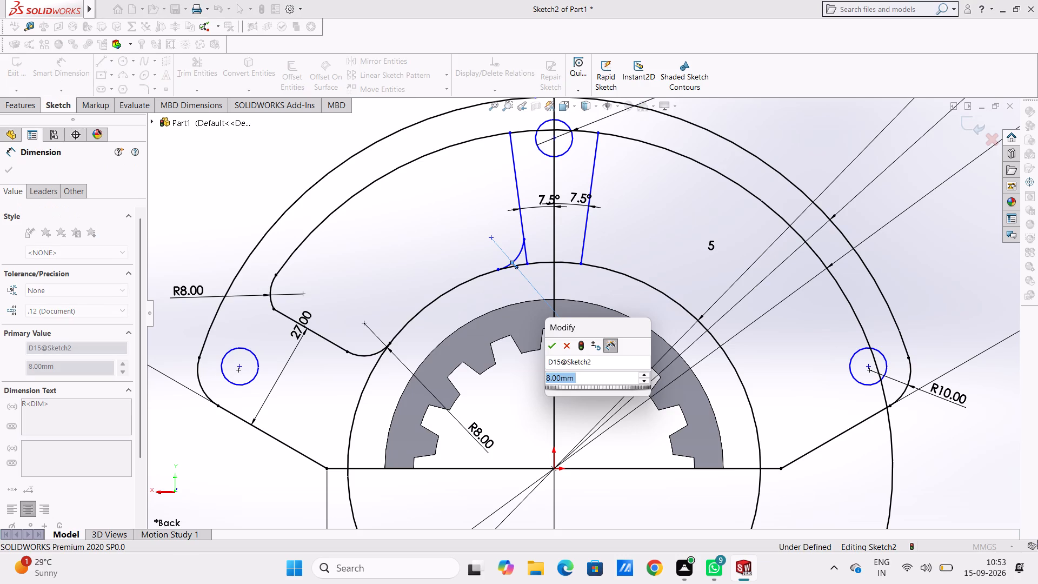
{"action": "key", "text": "Return"}
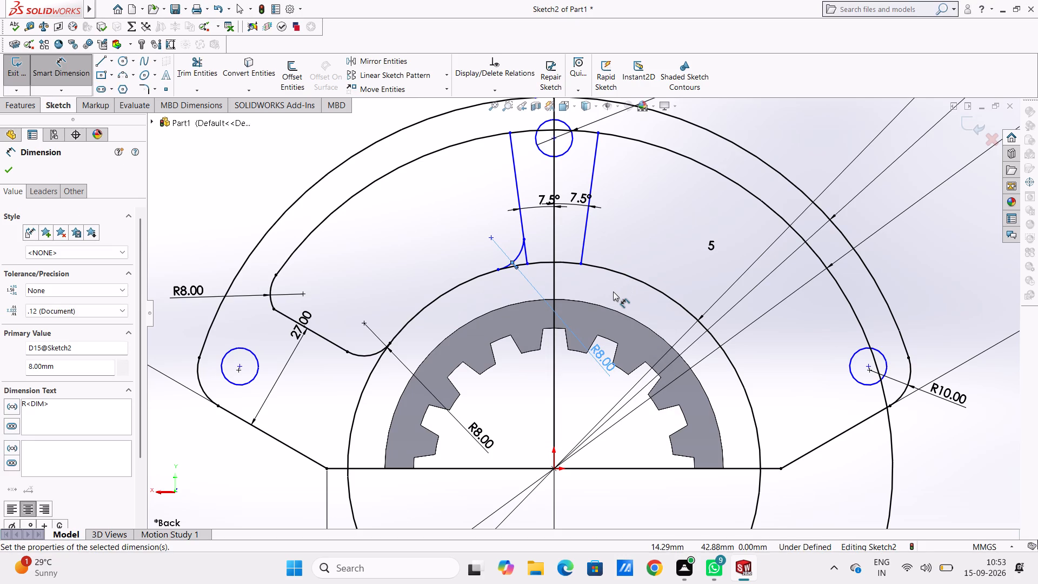
{"action": "left_click", "coordinate": [613, 291]}
{"action": "key", "text": "Escape"}
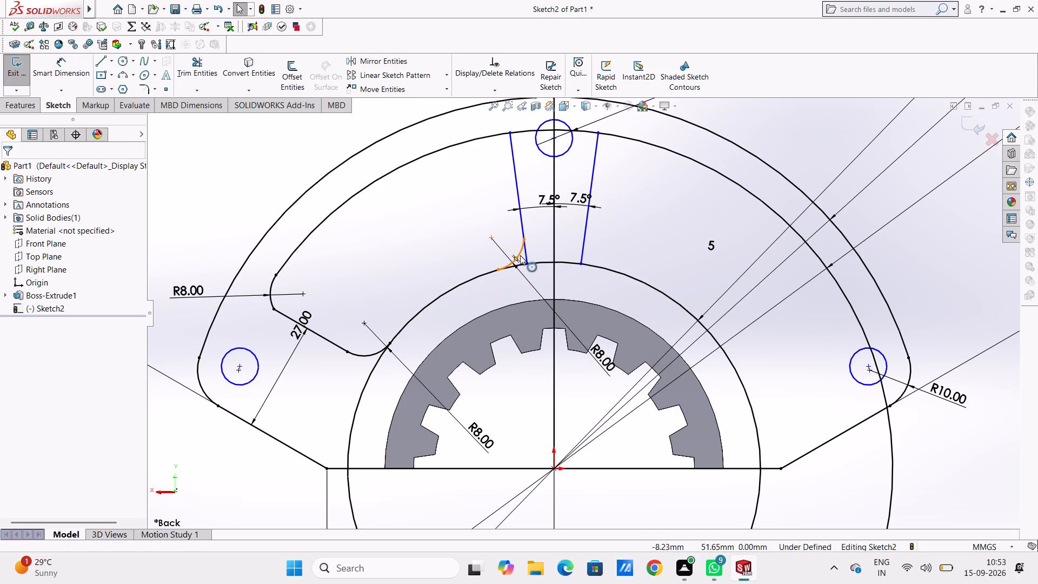
Make the lower rib corner arc tangent to the left 7.5° rib line and to the inner circle.
{"action": "left_click", "coordinate": [520, 255]}
{"action": "left_click", "coordinate": [521, 228], "text": "ctrl"}
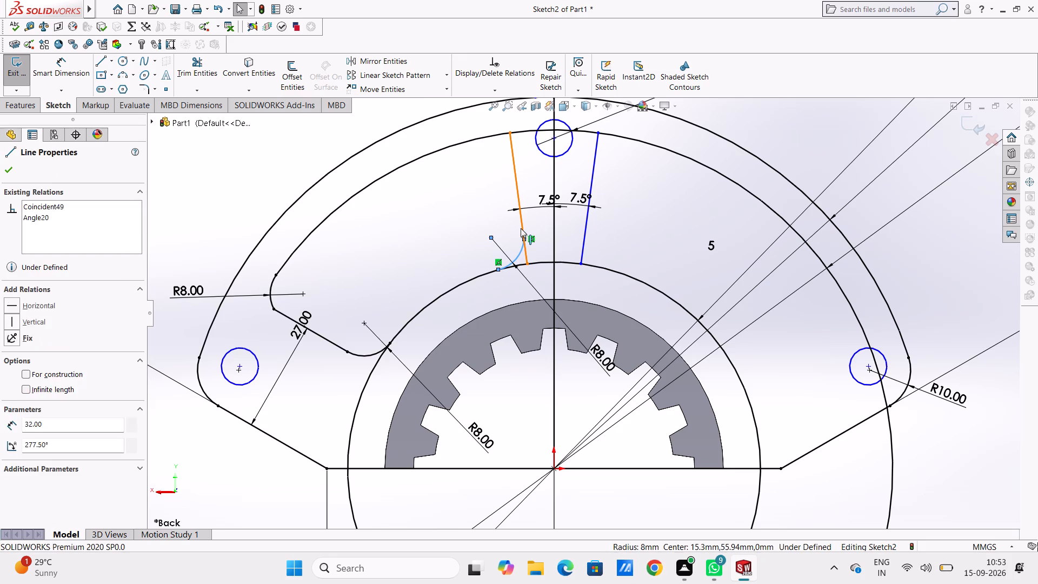
{"action": "left_click", "coordinate": [22, 361]}
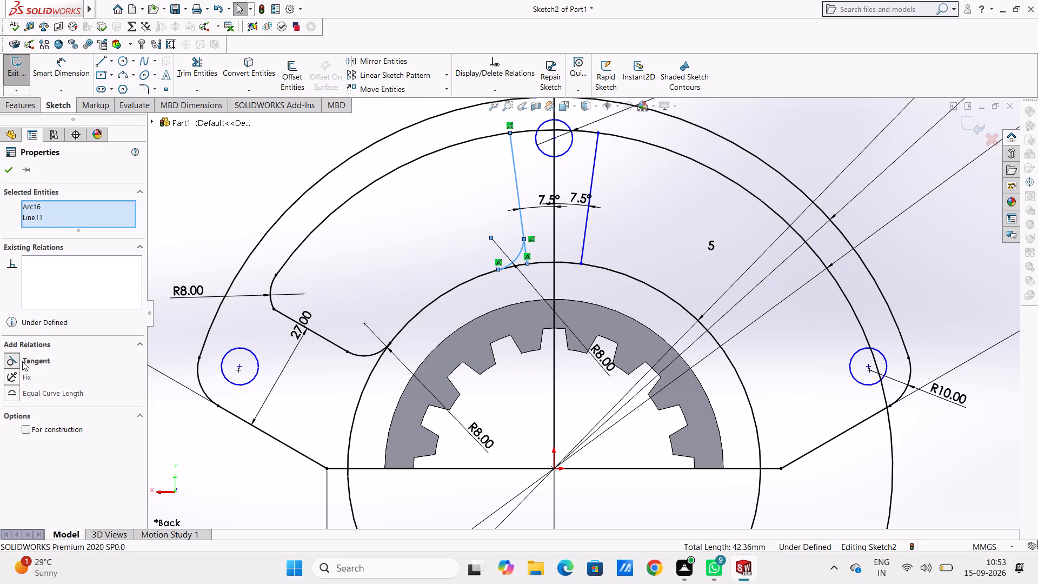
{"action": "left_click", "coordinate": [385, 230]}
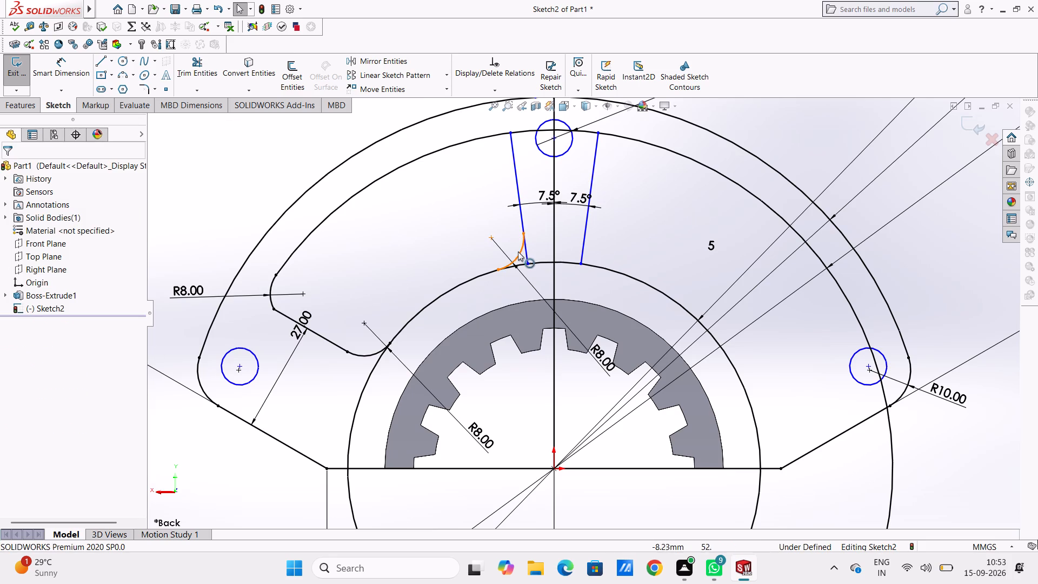
{"action": "left_click", "coordinate": [517, 252]}
{"action": "left_click", "coordinate": [478, 275], "text": "ctrl"}
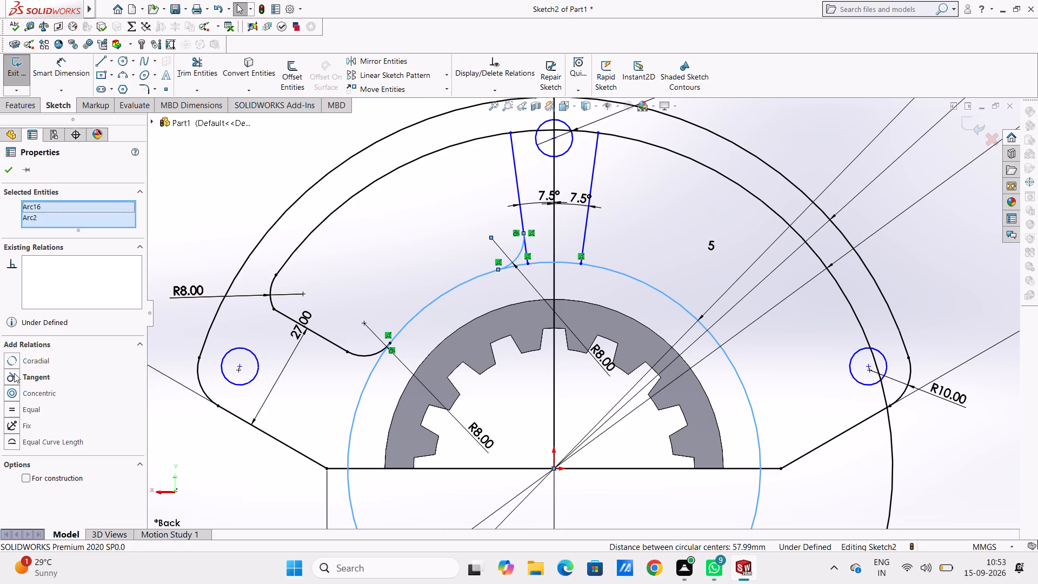
{"action": "left_click", "coordinate": [14, 374]}
{"action": "left_click", "coordinate": [281, 160]}
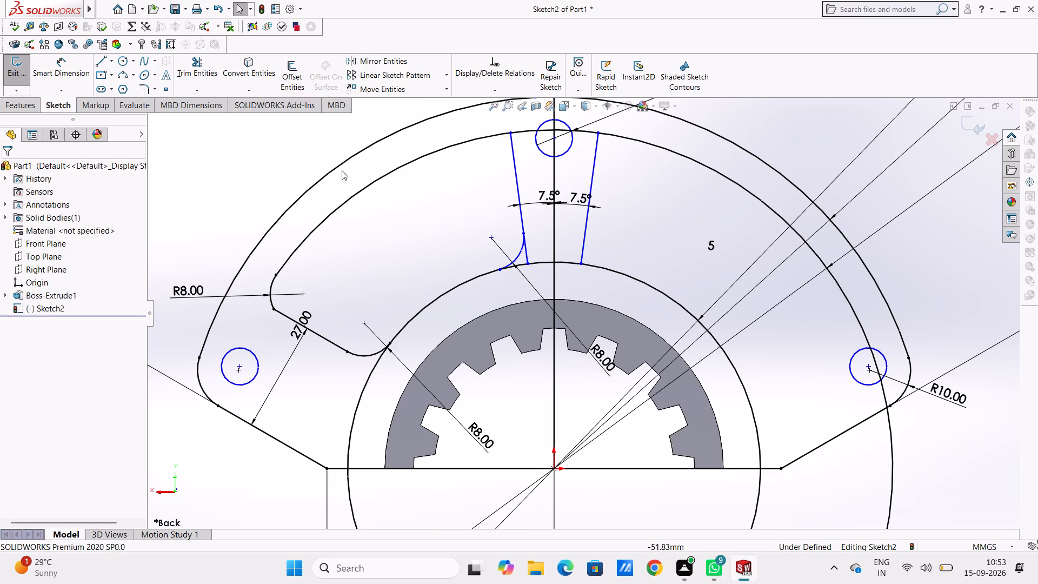
Draw an 8 mm radius three-point arc from the pocket's outer arc to the left 7.5° rib line at the upper rib corner.
{"action": "left_click", "coordinate": [117, 71]}
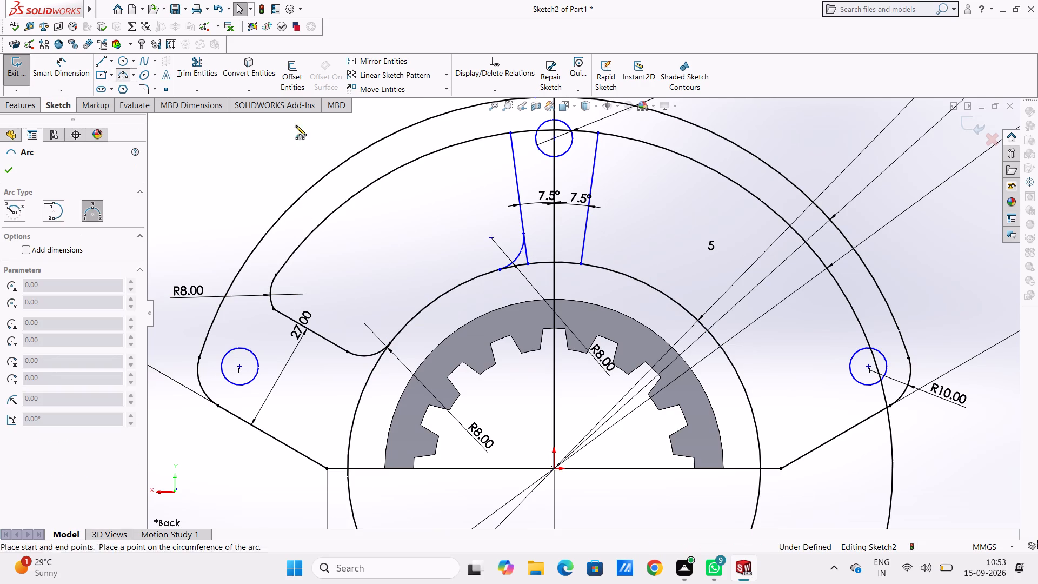
{"action": "left_click", "coordinate": [470, 141]}
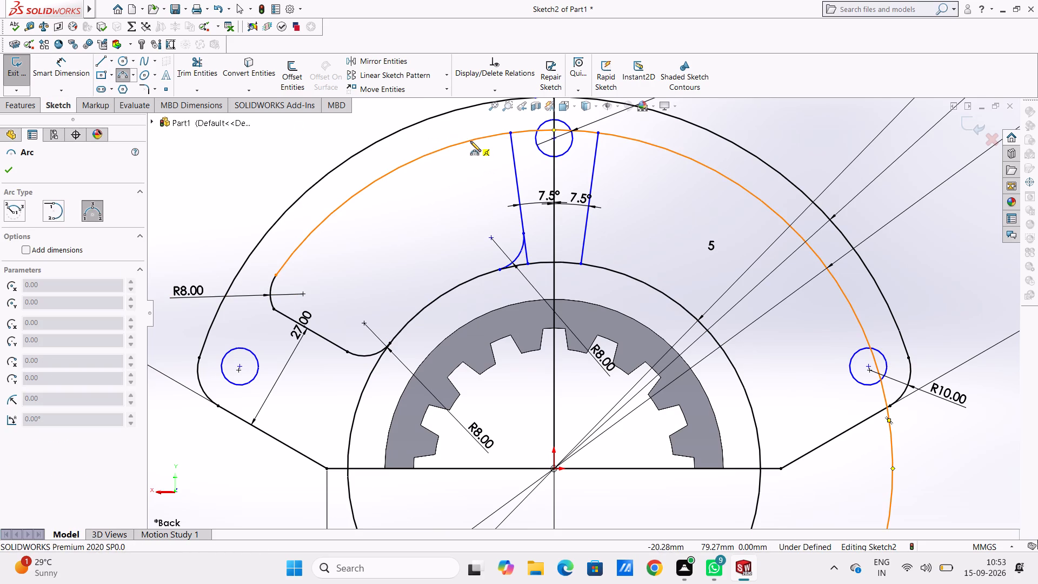
{"action": "left_click", "coordinate": [511, 159]}
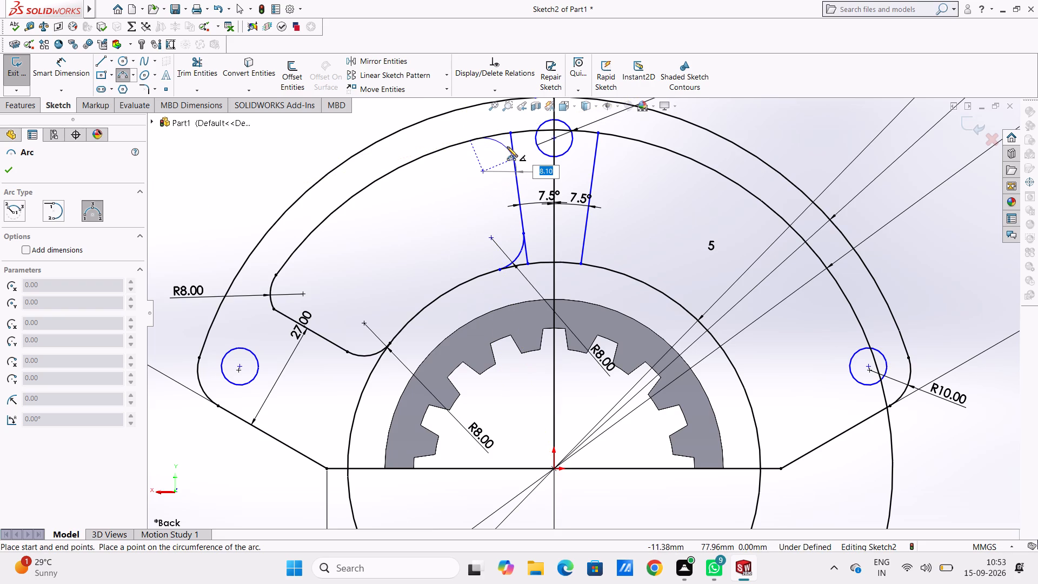
{"action": "key", "text": "8"}
{"action": "key", "text": "Return"}
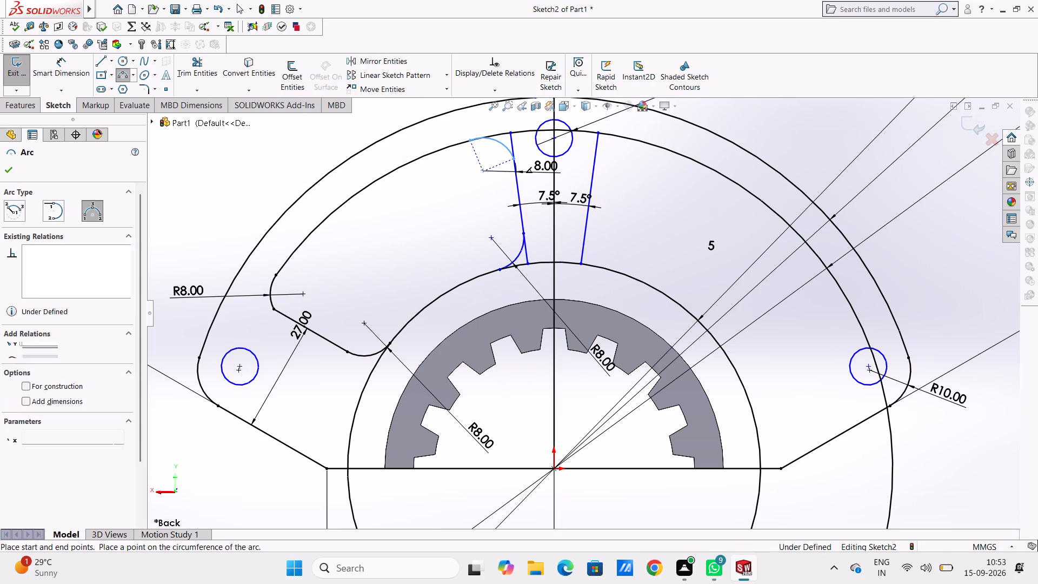
{"action": "key", "text": "Escape"}
{"action": "key", "text": "Escape"}
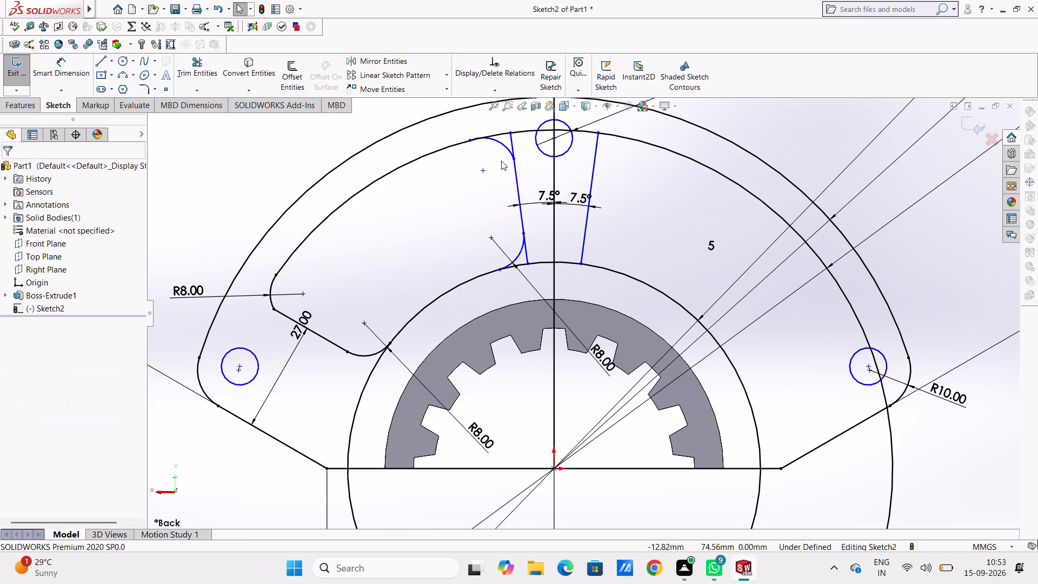
Dimension the radius of the upper rib corner arc as 8 mm.
{"action": "left_click", "coordinate": [65, 72]}
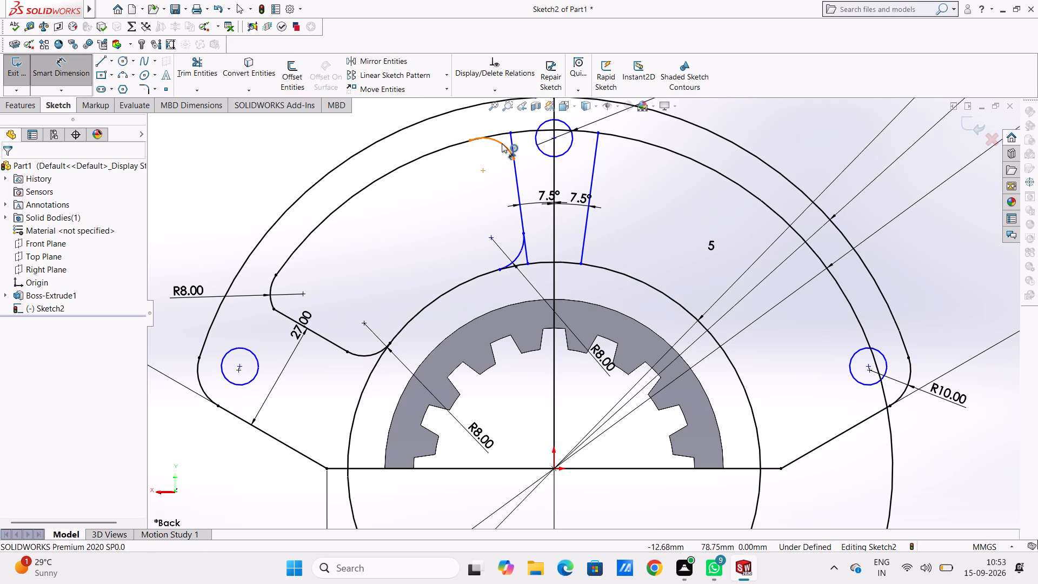
{"action": "left_click", "coordinate": [502, 143]}
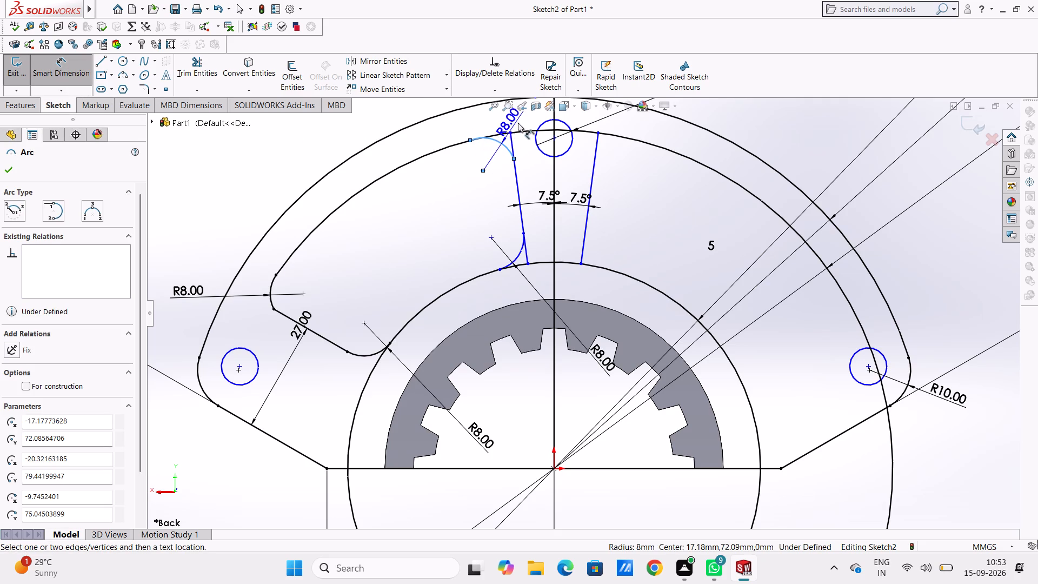
{"action": "left_click", "coordinate": [521, 120], "text": "ctrl"}
{"action": "left_click", "coordinate": [522, 121]}
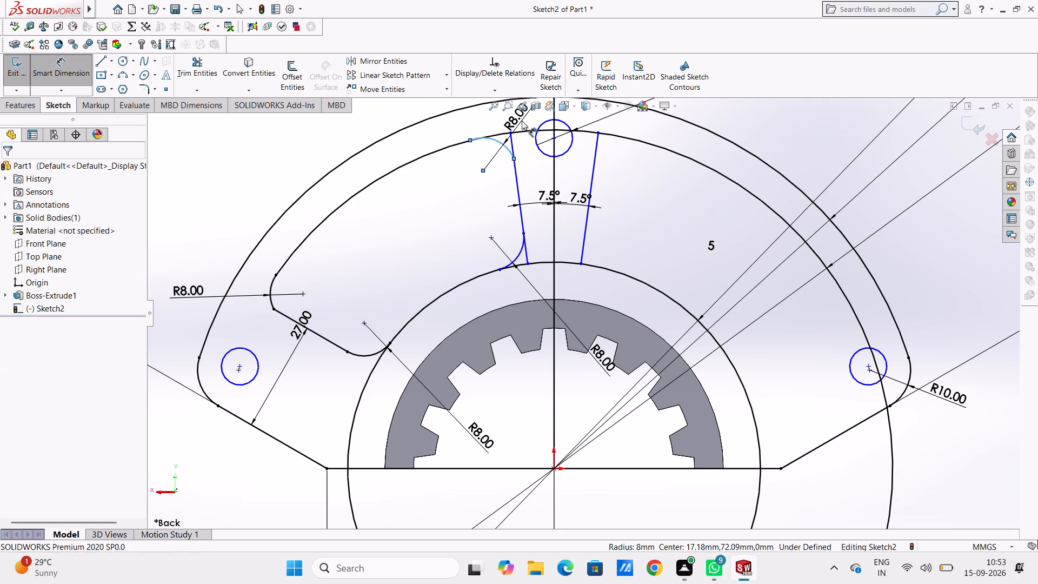
{"action": "key", "text": "Return"}
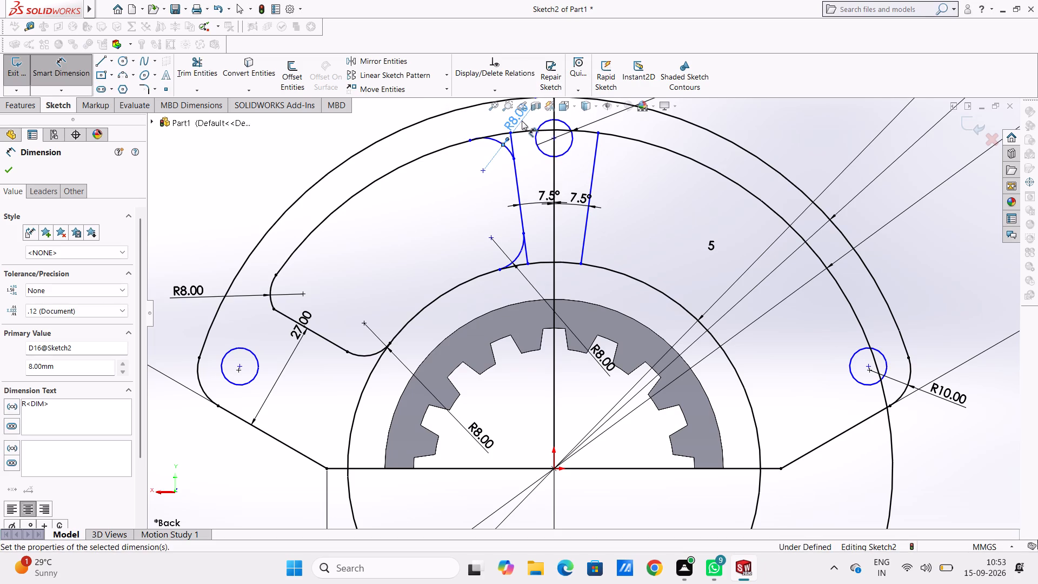
{"action": "left_click", "coordinate": [435, 201]}
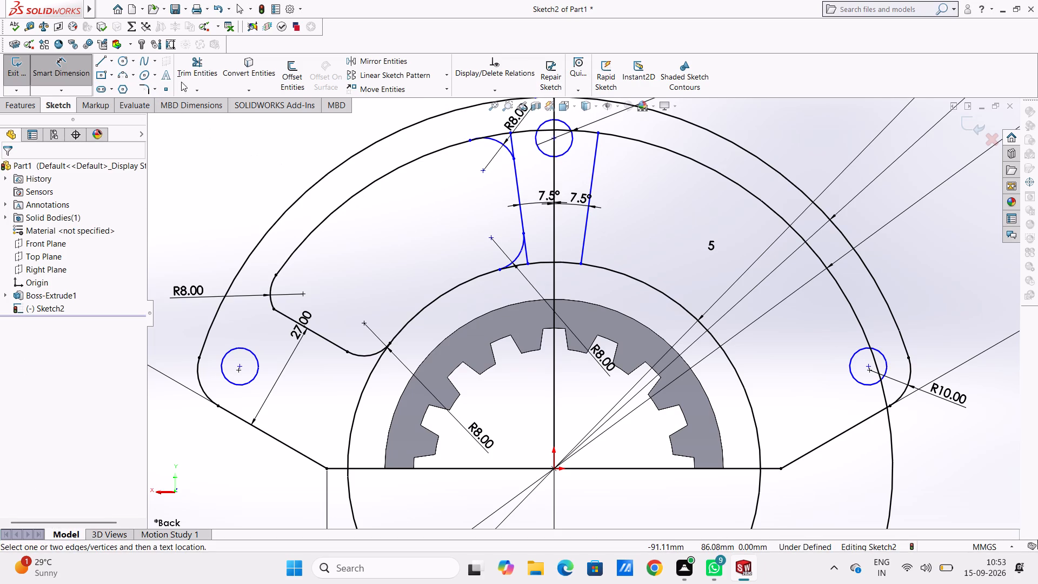
{"action": "key", "text": "Escape"}
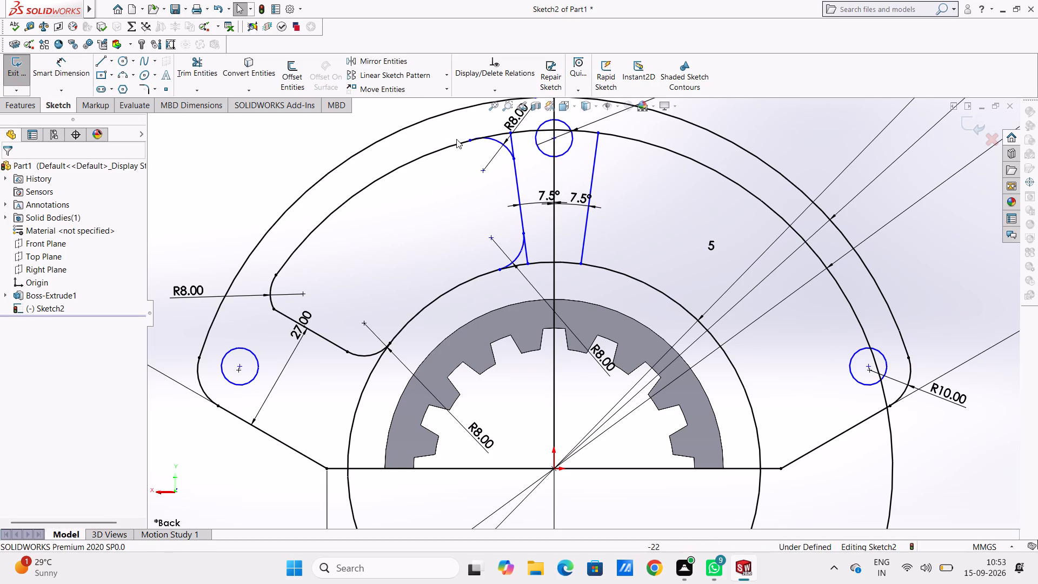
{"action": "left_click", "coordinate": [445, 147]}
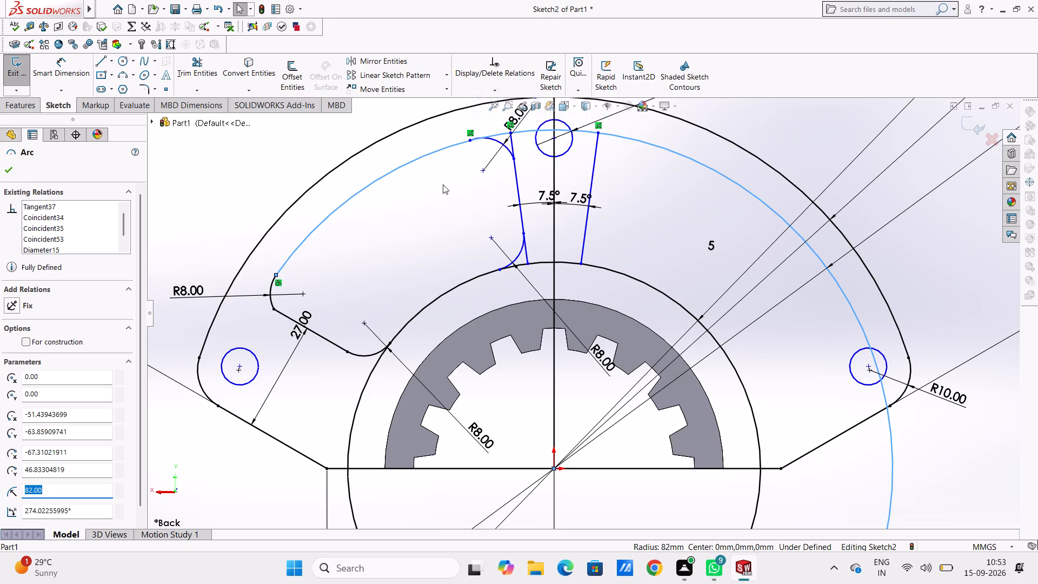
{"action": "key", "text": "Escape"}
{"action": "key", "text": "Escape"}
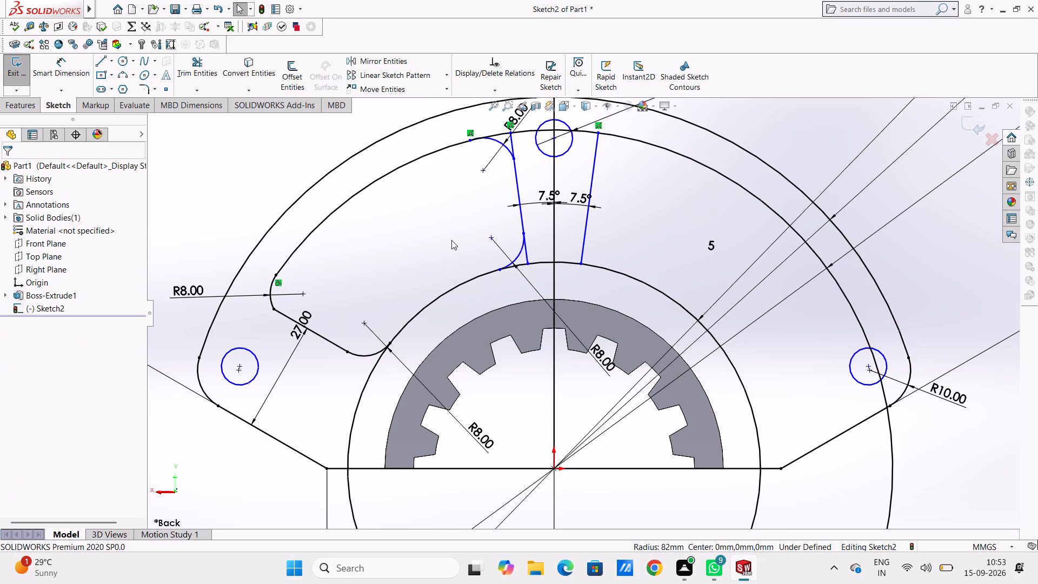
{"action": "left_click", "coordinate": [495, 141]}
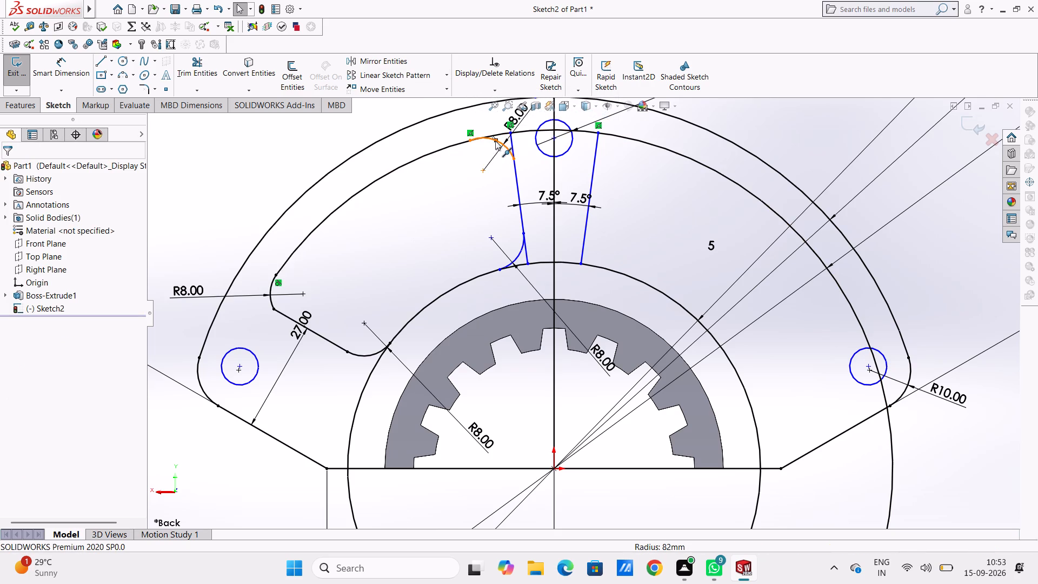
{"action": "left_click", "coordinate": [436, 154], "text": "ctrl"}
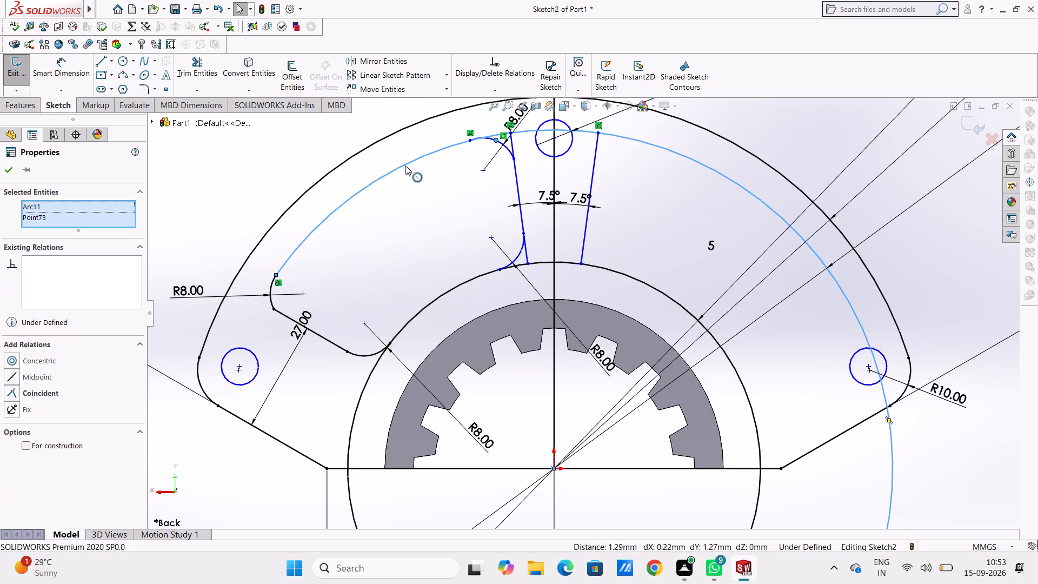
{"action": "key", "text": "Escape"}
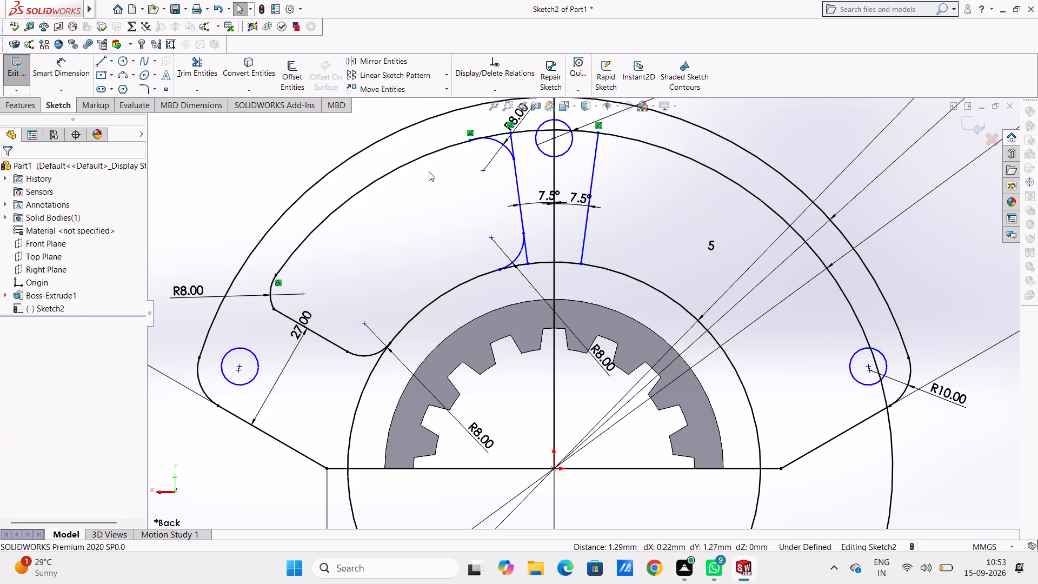
Make the upper rib corner arc tangent to the pocket's outer arc and to the left 7.5° rib line.
{"action": "left_click", "coordinate": [495, 142]}
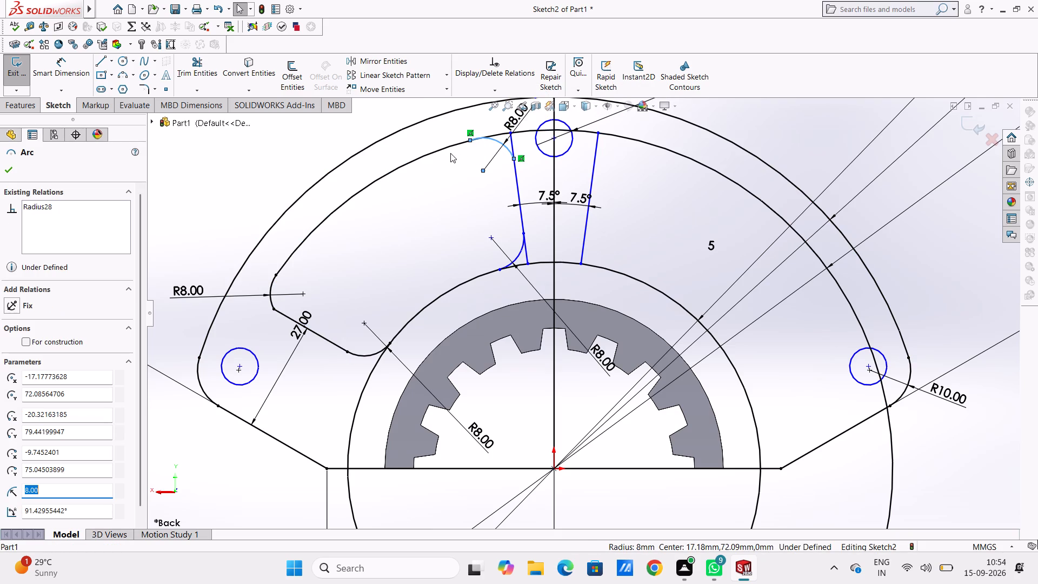
{"action": "left_click", "coordinate": [445, 151], "text": "ctrl"}
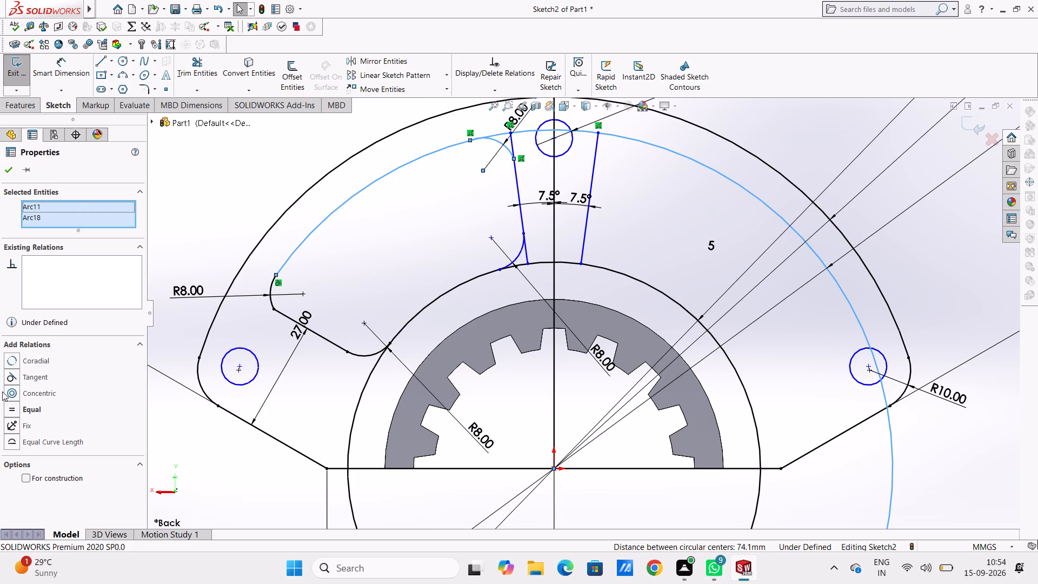
{"action": "left_click", "coordinate": [12, 375]}
{"action": "left_click", "coordinate": [237, 199]}
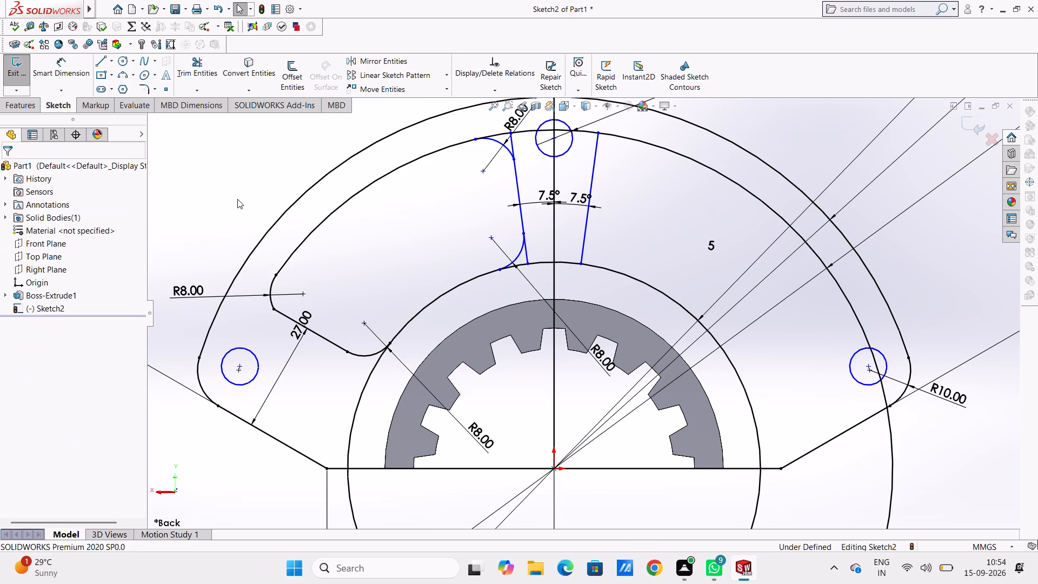
{"action": "left_click", "coordinate": [507, 150]}
{"action": "left_click", "coordinate": [515, 175], "text": "ctrl"}
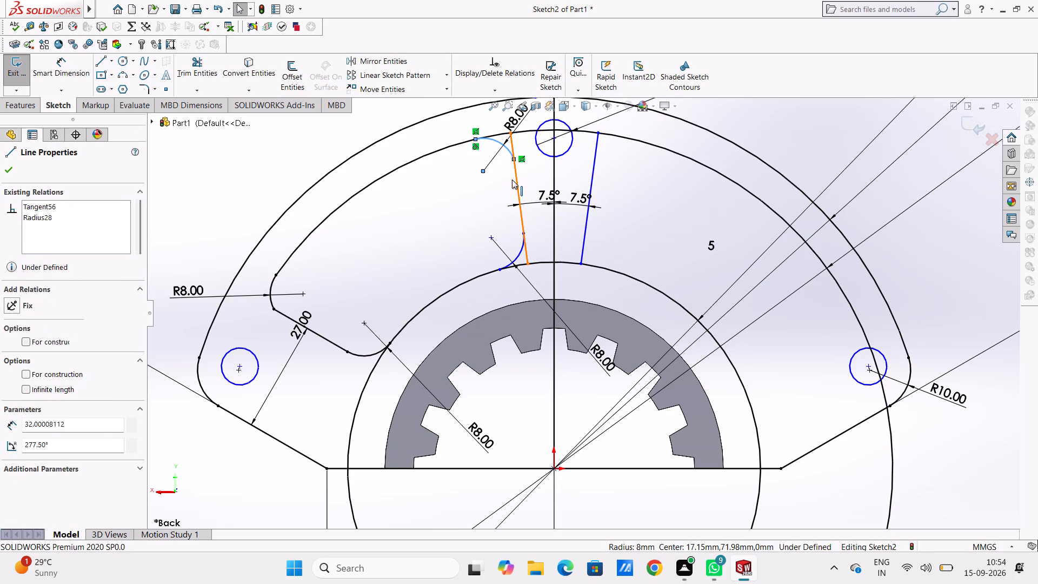
{"action": "left_click", "coordinate": [8, 358]}
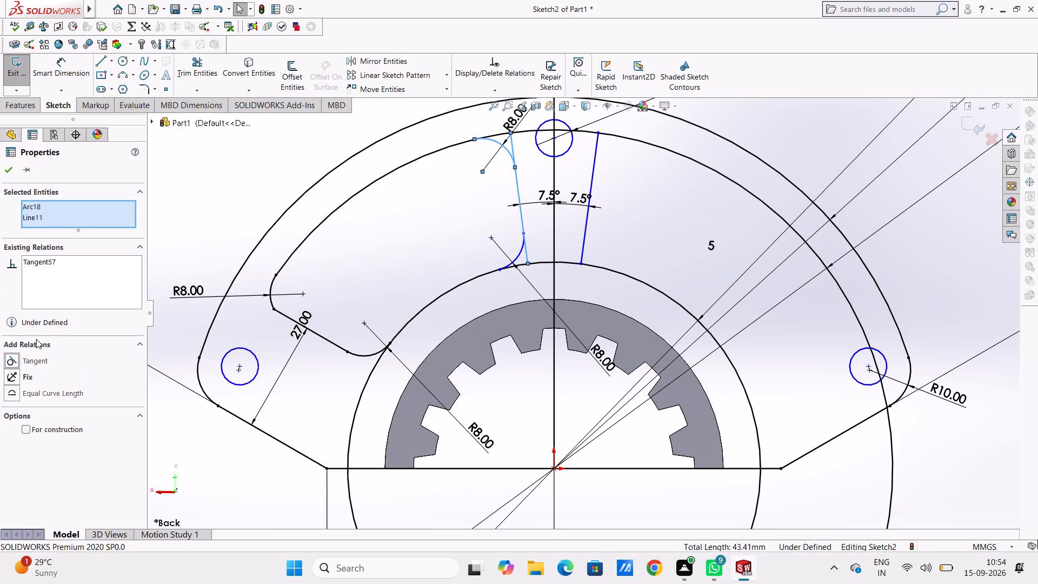
{"action": "left_click", "coordinate": [278, 111]}
{"action": "left_click", "coordinate": [274, 144]}
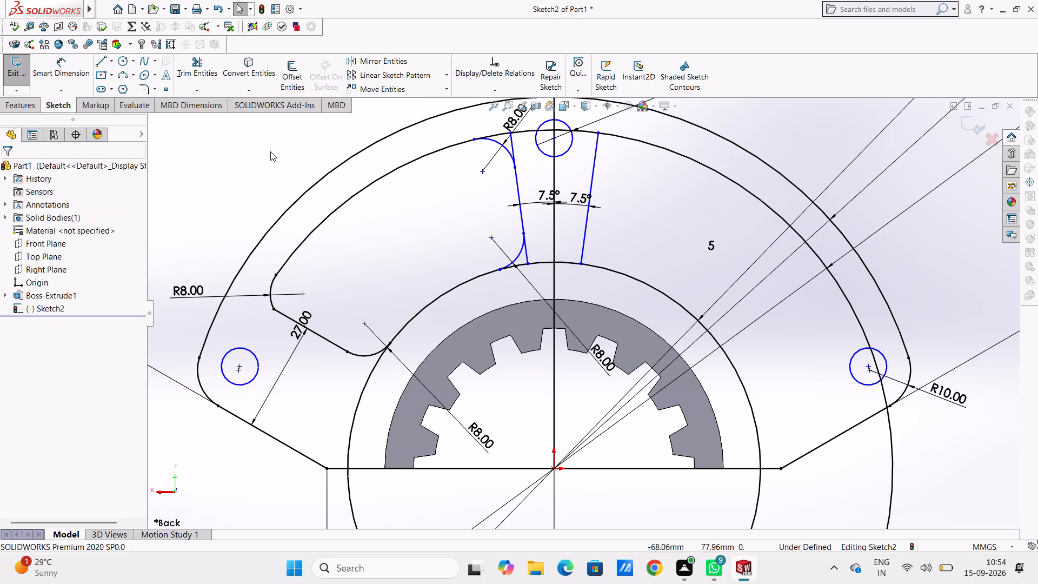
Trim the stubs of the left 7.5° rib line beyond the upper and lower R8 corner arcs.
{"action": "left_click", "coordinate": [192, 61]}
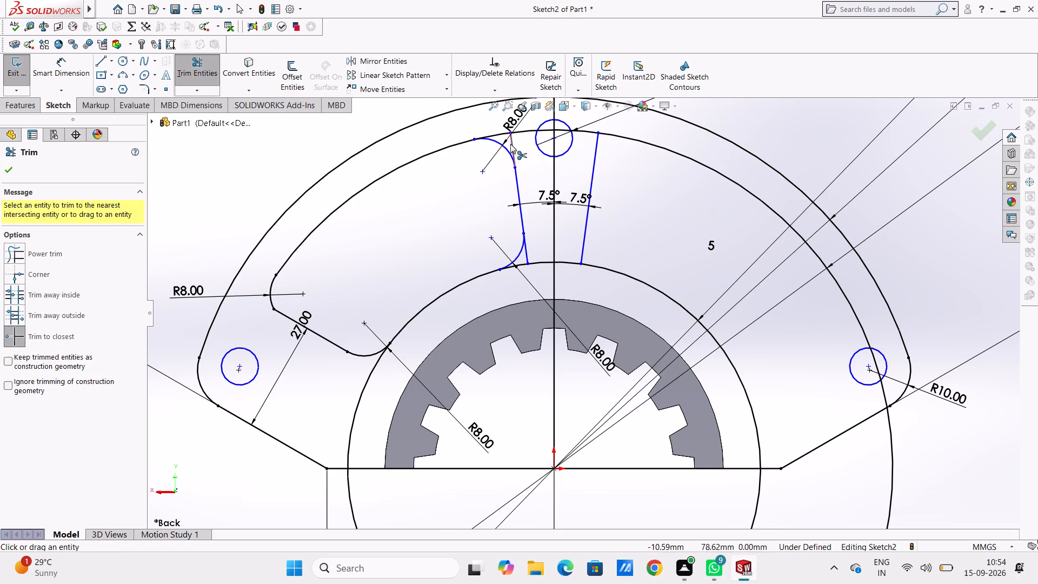
{"action": "left_click", "coordinate": [510, 144]}
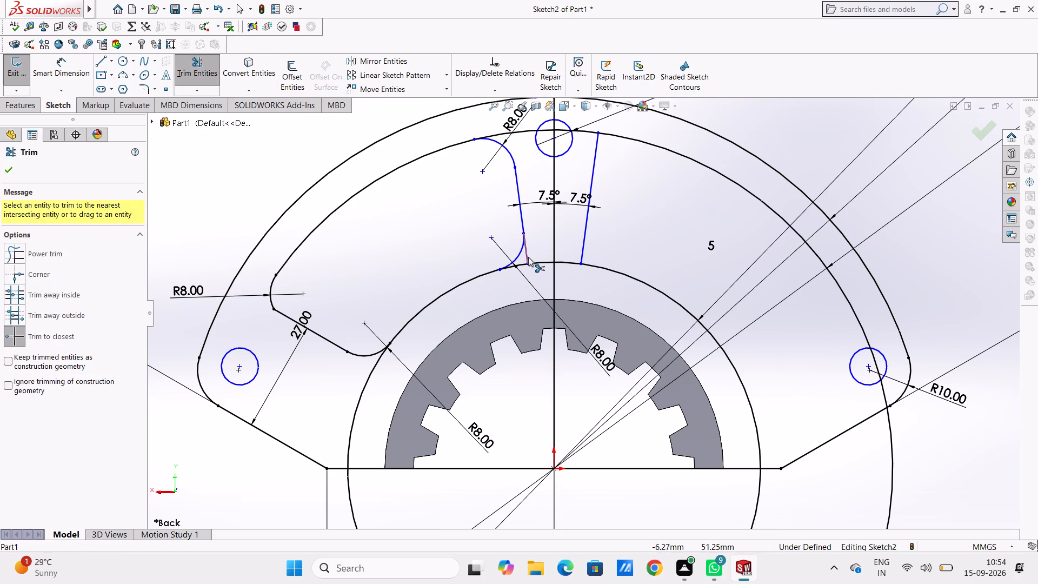
{"action": "left_click", "coordinate": [528, 257]}
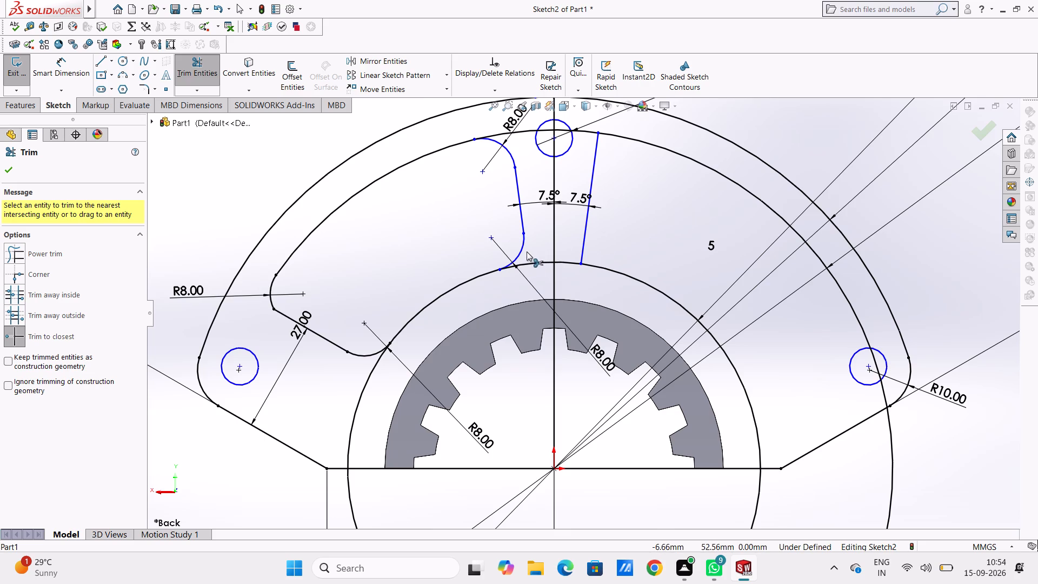
Trim the Ø100 inner circle at the left half of the rib, below the left pocket, and across its lower half.
{"action": "left_click", "coordinate": [529, 262]}
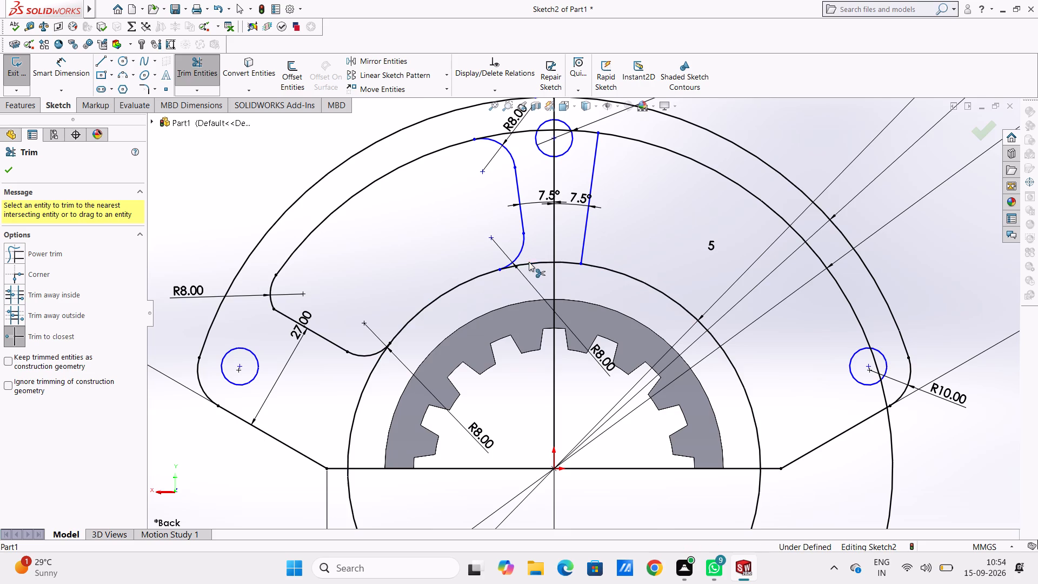
{"action": "left_click", "coordinate": [372, 371]}
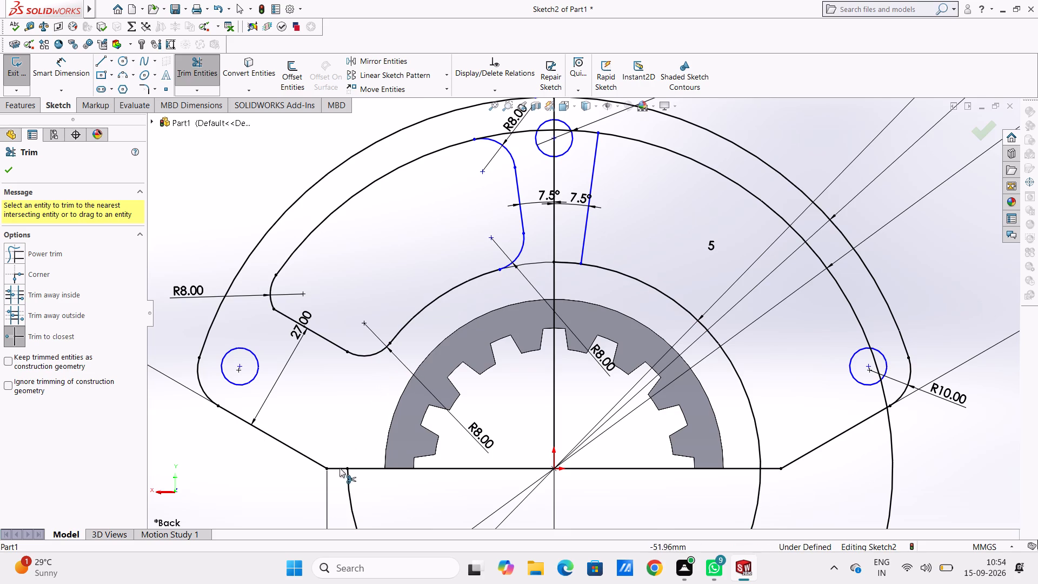
{"action": "scroll", "coordinate": [350, 489], "scroll_direction": "down", "scroll_amount": 5}
{"action": "scroll", "coordinate": [361, 472], "scroll_direction": "up", "scroll_amount": 5}
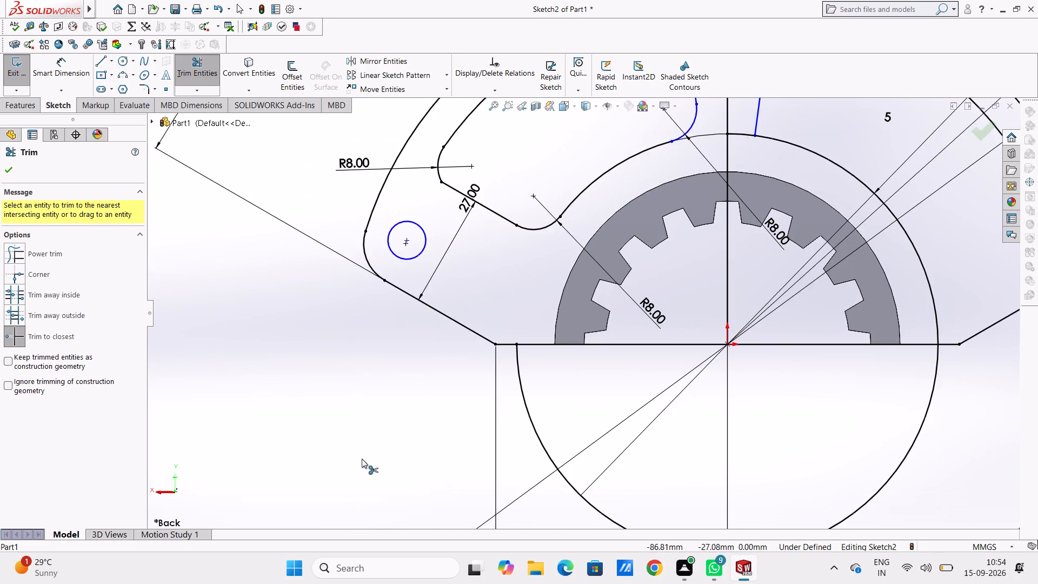
{"action": "scroll", "coordinate": [362, 459], "scroll_direction": "up", "scroll_amount": 2}
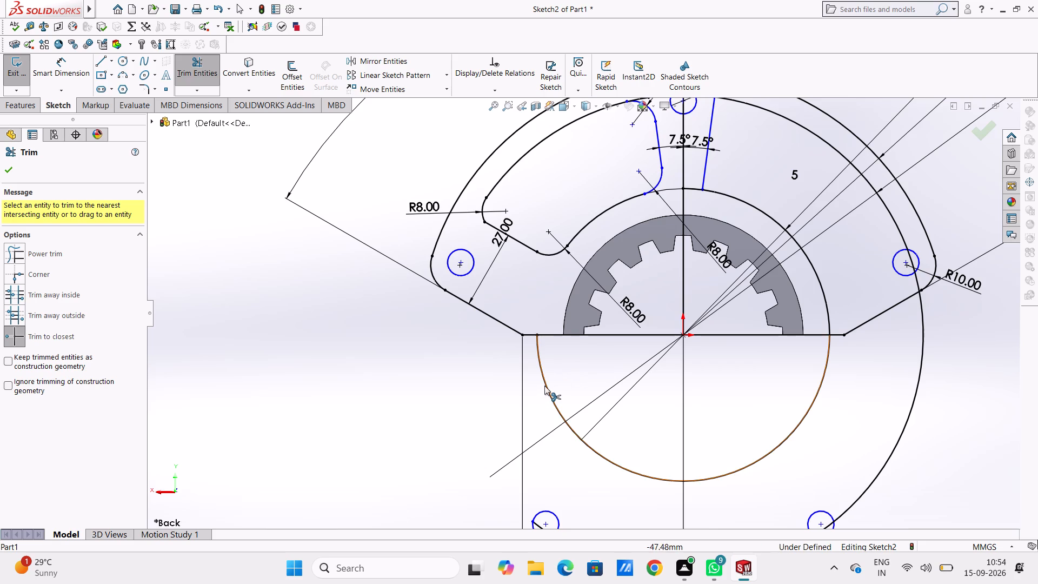
{"action": "left_click", "coordinate": [544, 386]}
Trim the Ø164 circle from the left pocket's upper rib corner across and through the top bolt hole.
{"action": "scroll", "coordinate": [792, 169], "scroll_direction": "up", "scroll_amount": 1}
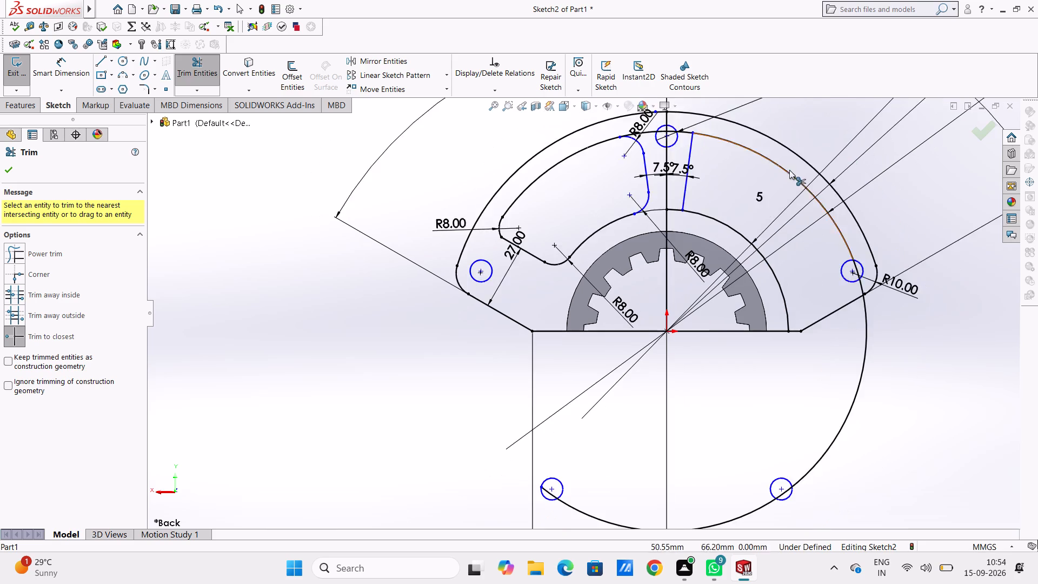
{"action": "scroll", "coordinate": [789, 170], "scroll_direction": "up", "scroll_amount": 3}
{"action": "scroll", "coordinate": [709, 182], "scroll_direction": "down", "scroll_amount": 4}
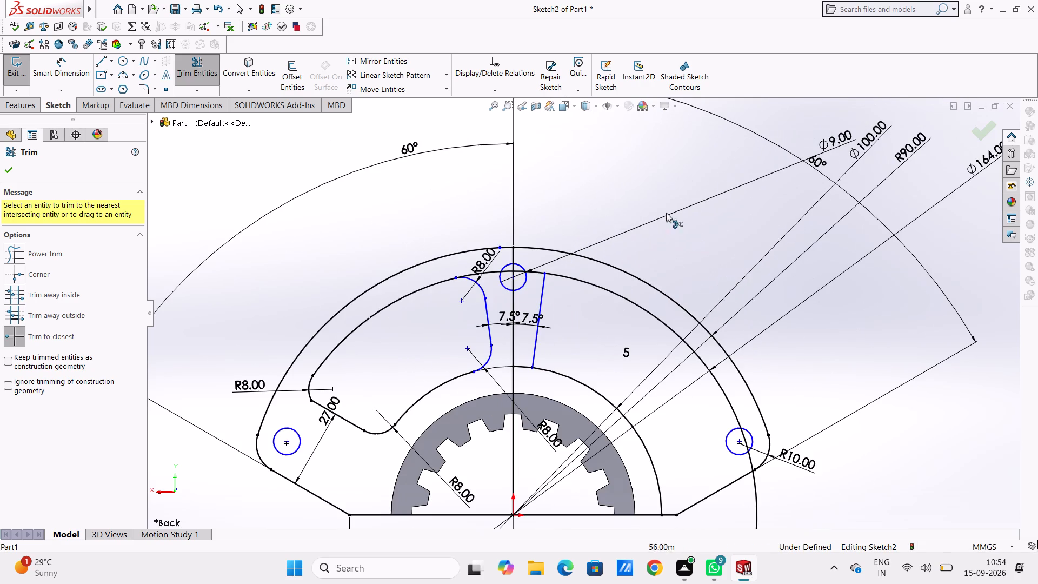
{"action": "scroll", "coordinate": [485, 249], "scroll_direction": "down", "scroll_amount": 3}
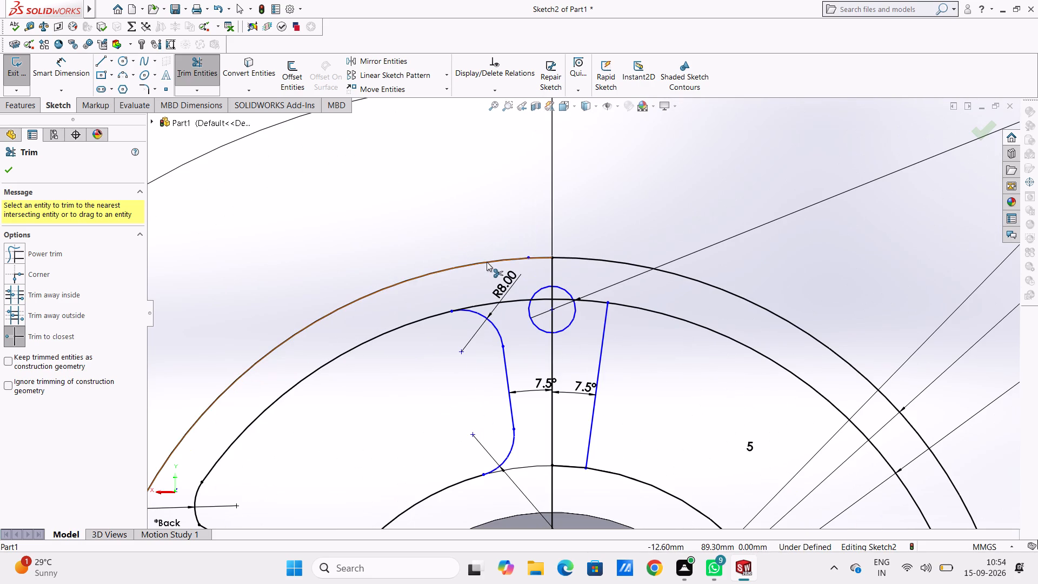
{"action": "left_click", "coordinate": [508, 301]}
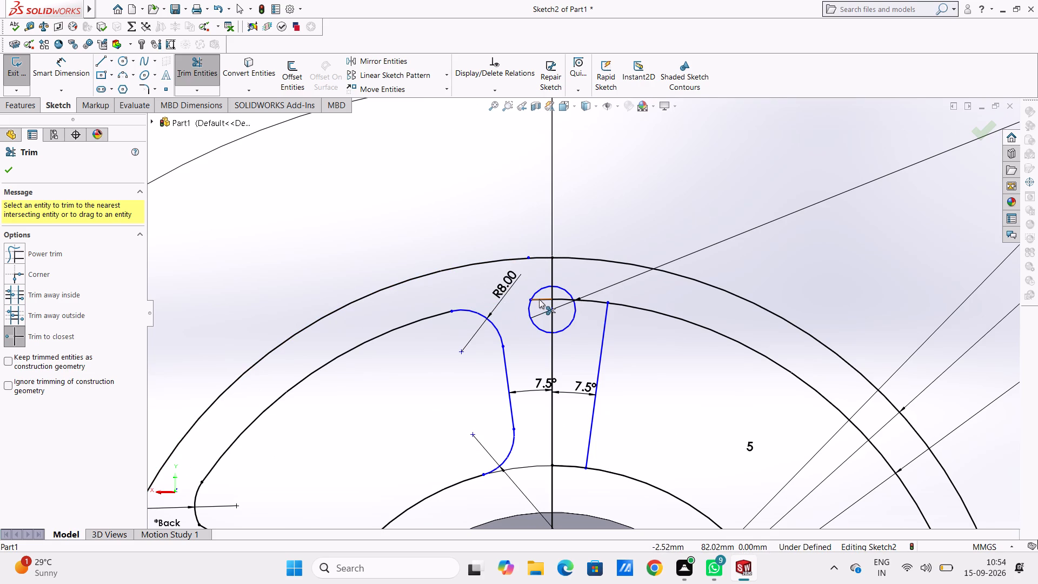
{"action": "left_click", "coordinate": [539, 299]}
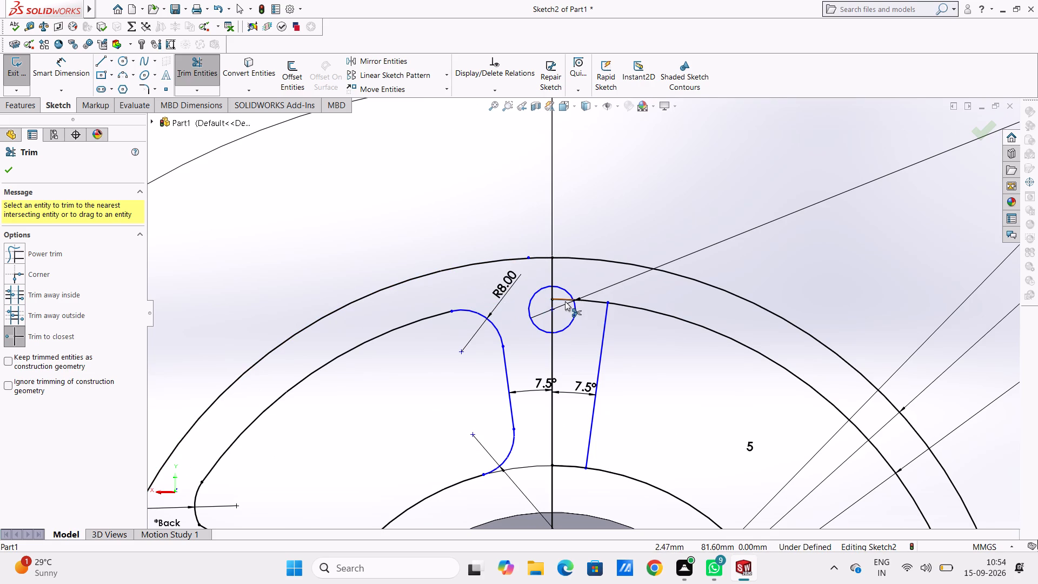
{"action": "left_click", "coordinate": [564, 300]}
{"action": "key", "text": "Escape"}
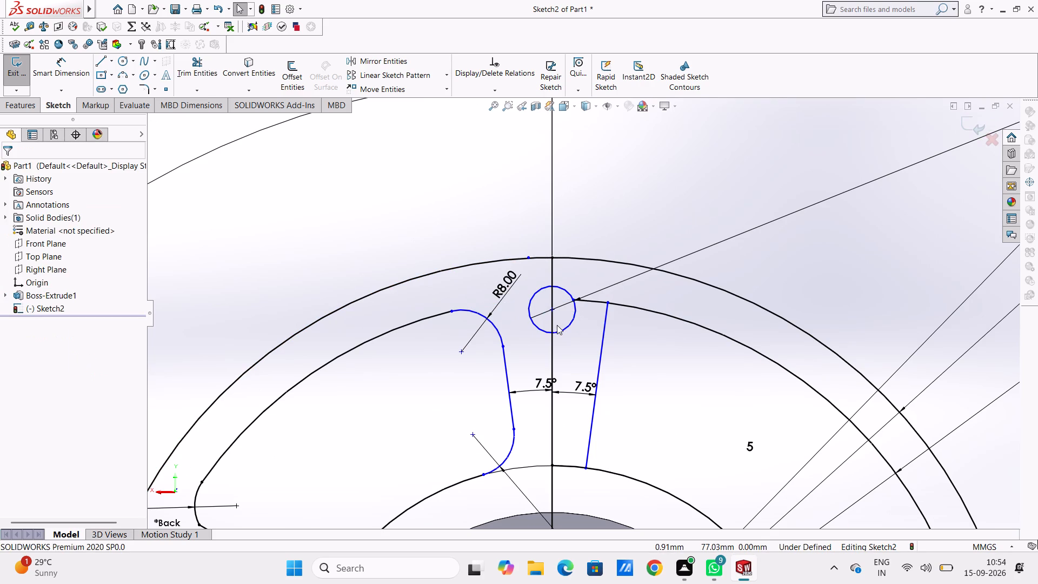
{"action": "key", "text": "Escape"}
Mirror the left pocket's outer arc, four R8 corner arcs, left rib line and lower sloped line about the vertical centre line.
{"action": "scroll", "coordinate": [557, 325], "scroll_direction": "down", "scroll_amount": 4}
{"action": "scroll", "coordinate": [557, 325], "scroll_direction": "up", "scroll_amount": 8}
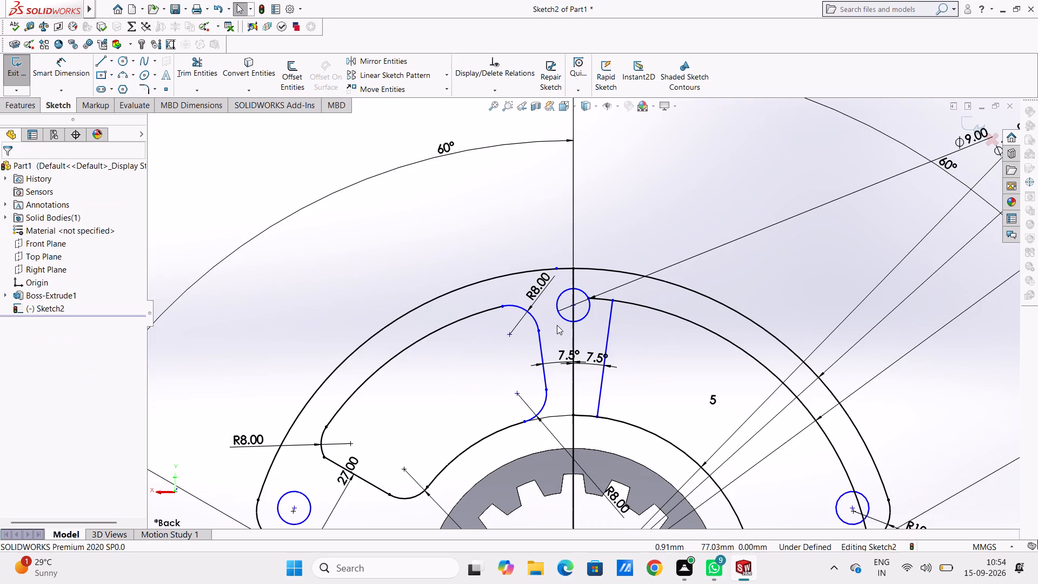
{"action": "left_click", "coordinate": [380, 58]}
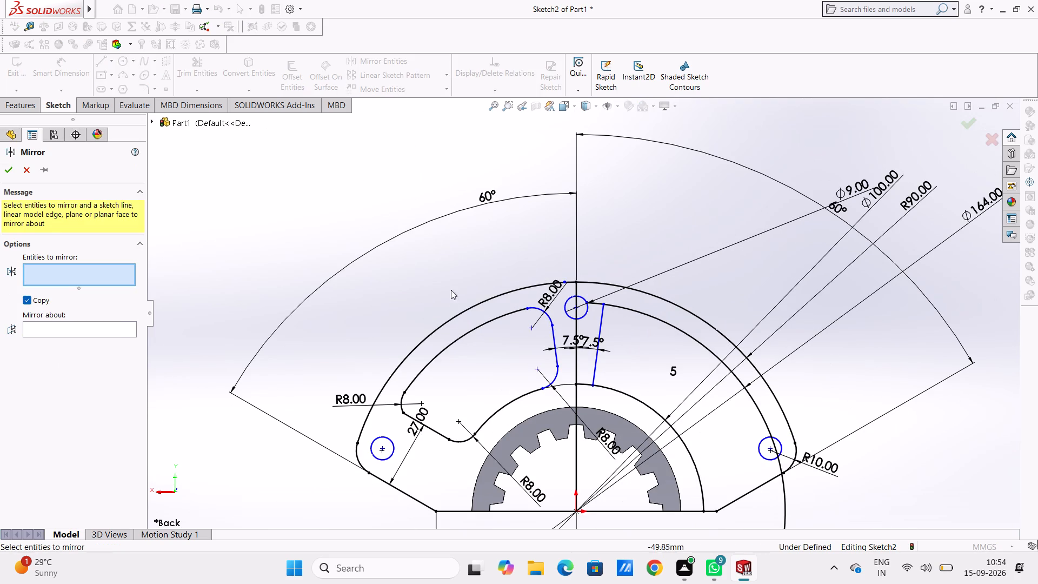
{"action": "left_click", "coordinate": [456, 340]}
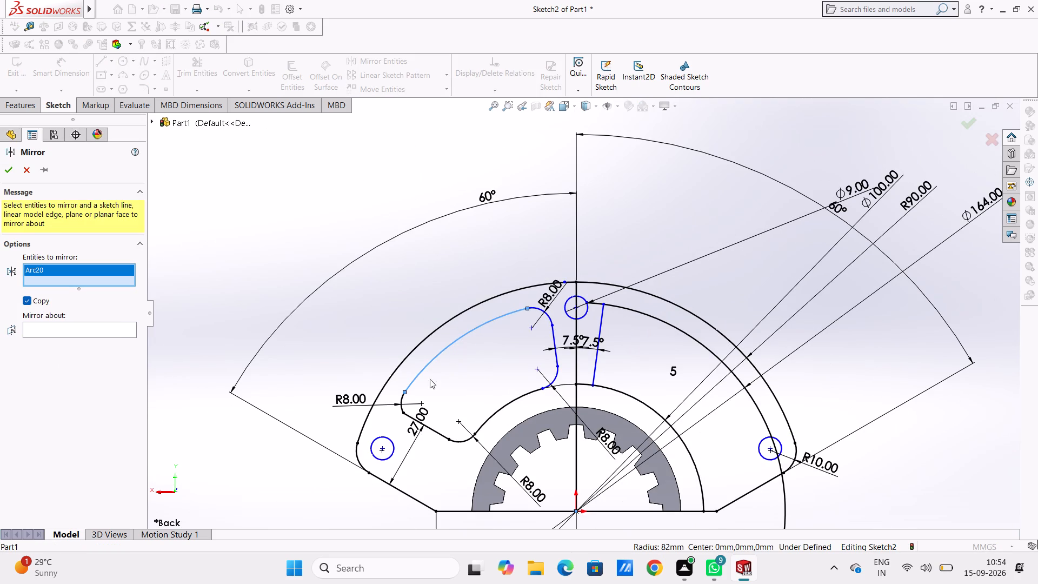
{"action": "left_click", "coordinate": [404, 407]}
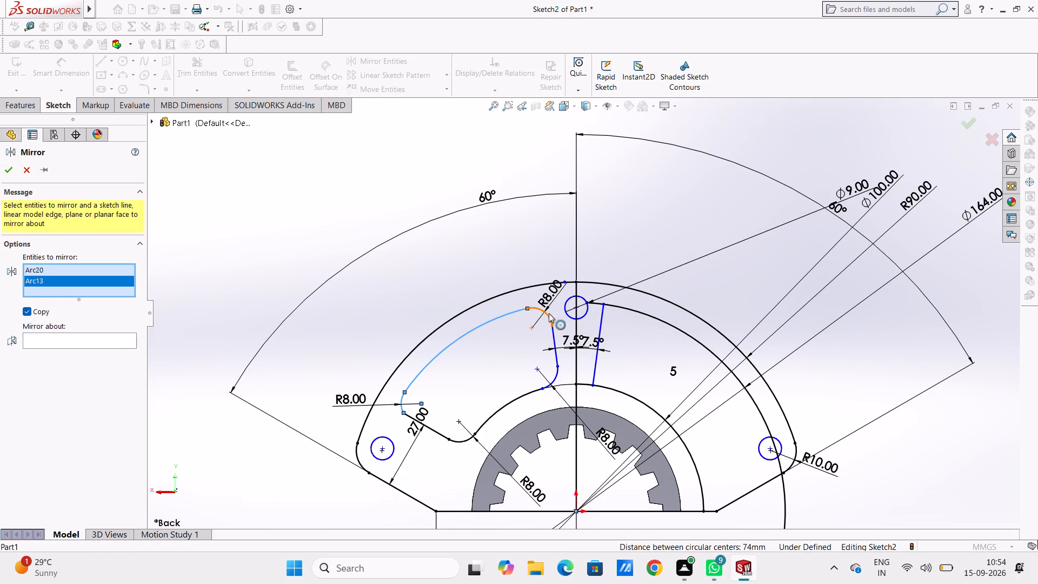
{"action": "left_click", "coordinate": [545, 315]}
{"action": "left_click", "coordinate": [553, 340]}
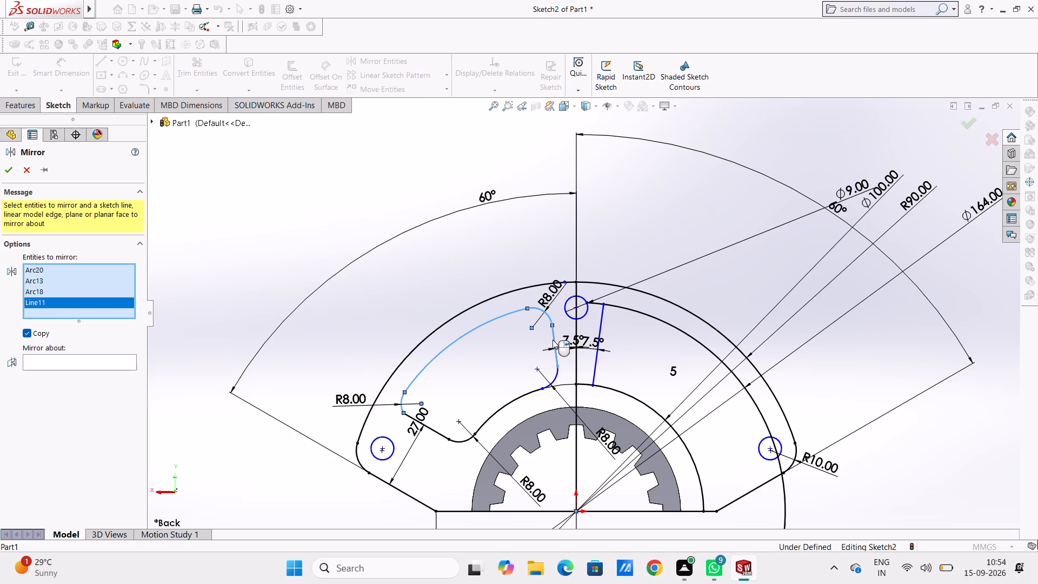
{"action": "left_click", "coordinate": [555, 377]}
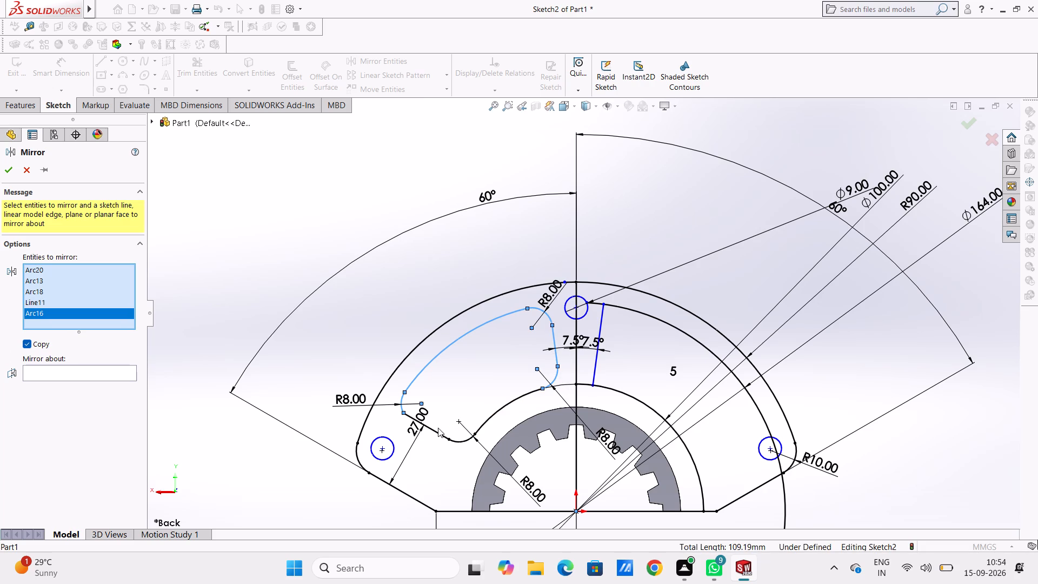
{"action": "left_click", "coordinate": [437, 432]}
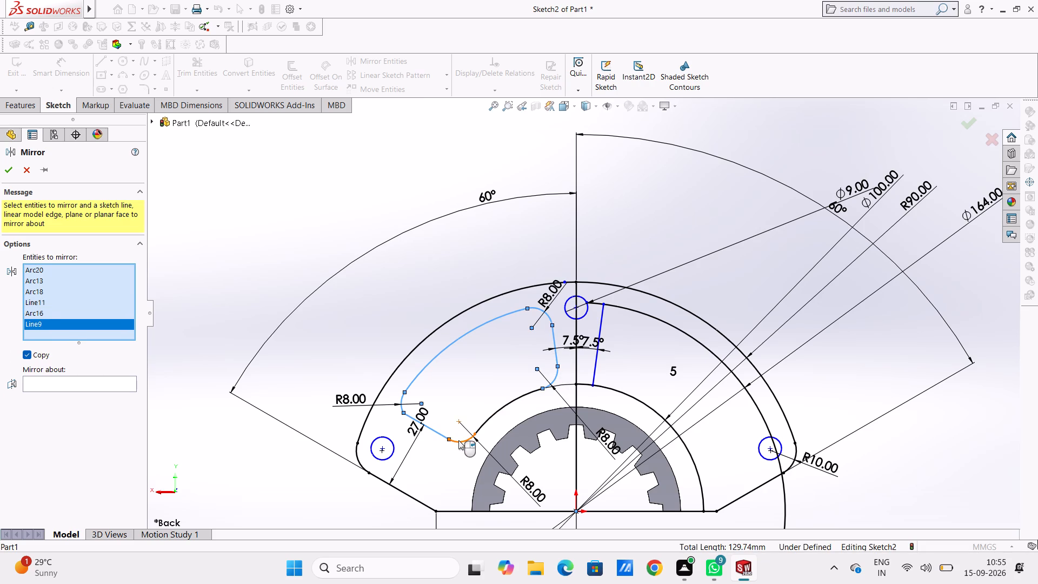
{"action": "left_click", "coordinate": [458, 440]}
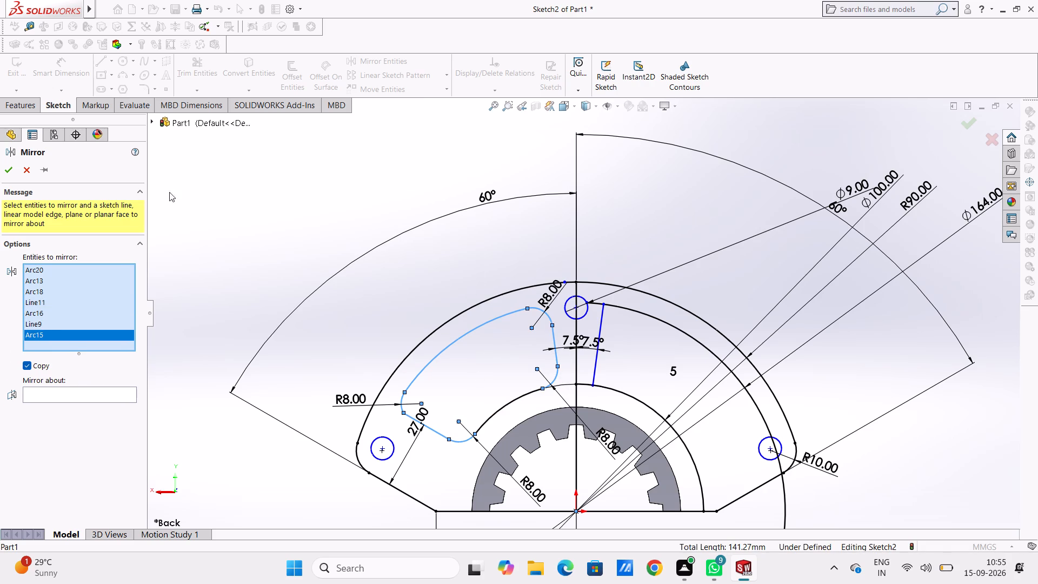
{"action": "left_click", "coordinate": [101, 391]}
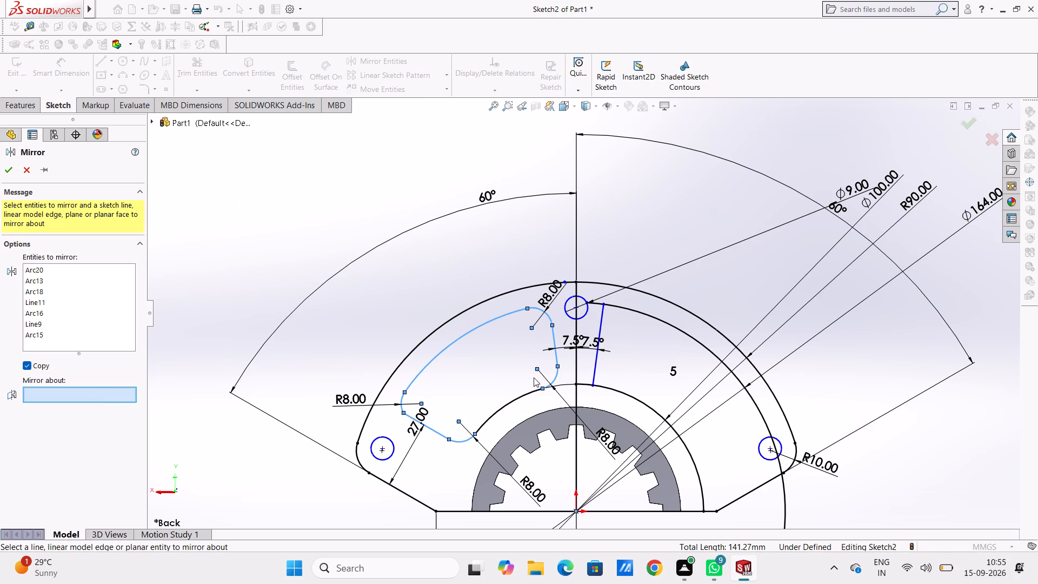
{"action": "left_click", "coordinate": [576, 376]}
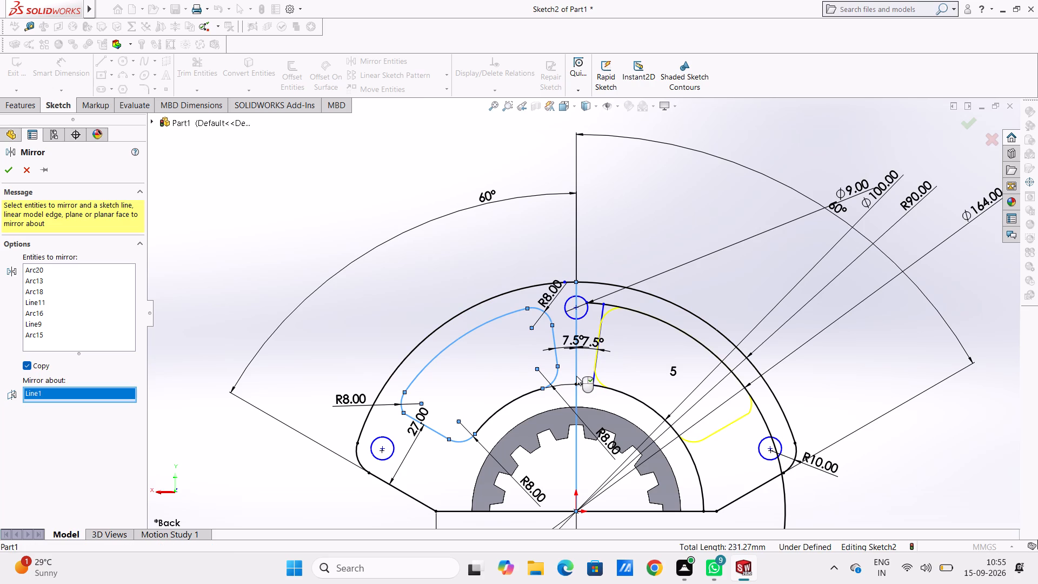
{"action": "left_click", "coordinate": [4, 166]}
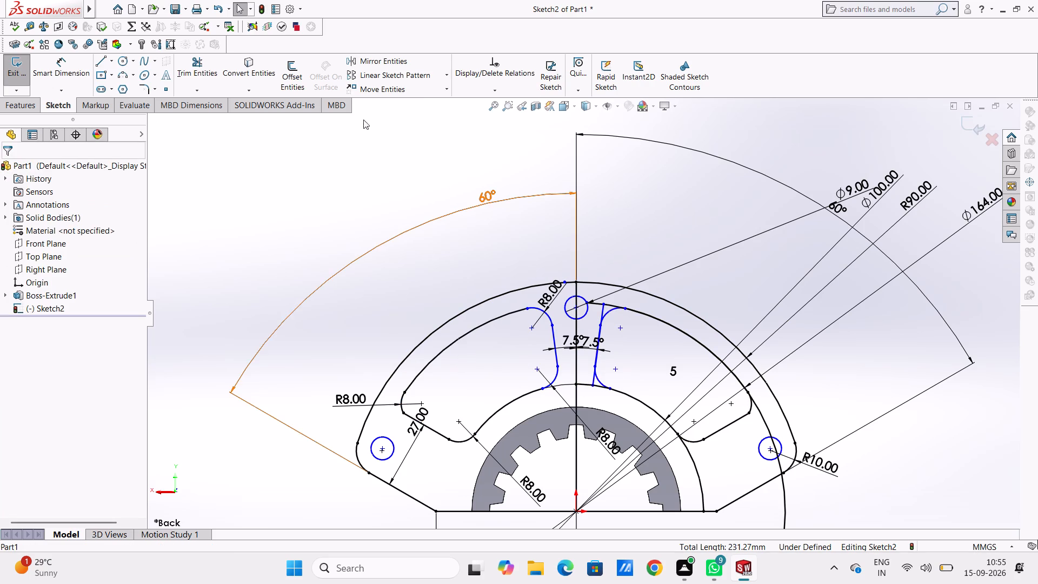
Trim the right rib line's stubs and the leftover Ø164 and Ø100 circle segments between the rib and the mirrored corner arcs.
{"action": "left_click", "coordinate": [204, 80]}
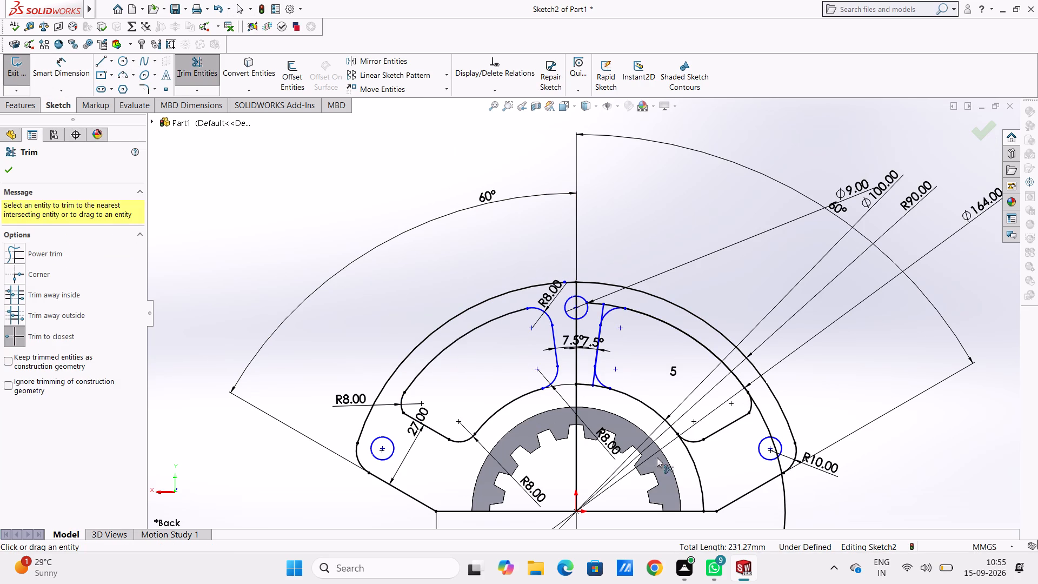
{"action": "left_click", "coordinate": [601, 311]}
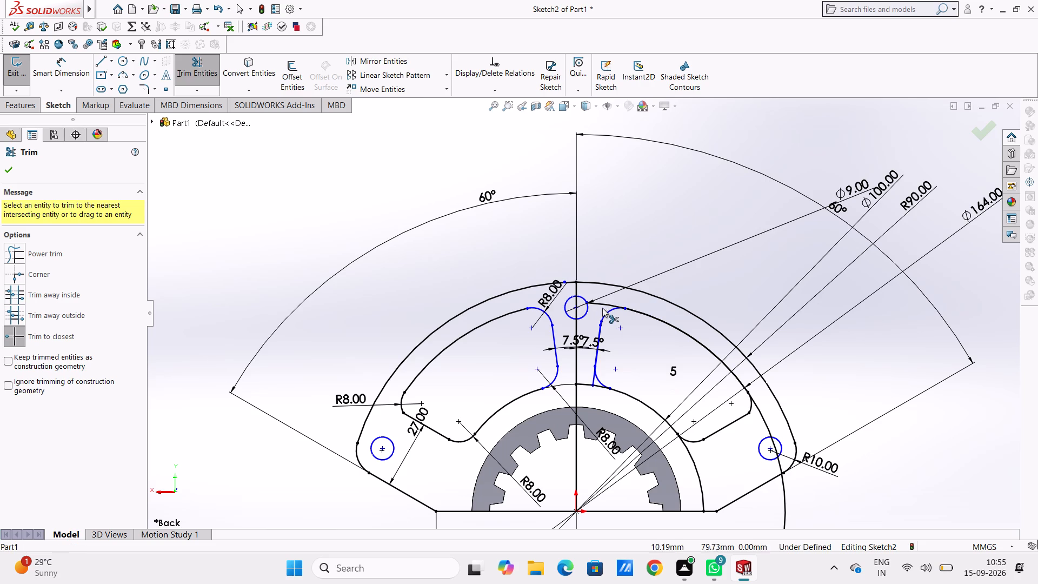
{"action": "scroll", "coordinate": [608, 298], "scroll_direction": "down", "scroll_amount": 4}
{"action": "left_click", "coordinate": [590, 309]}
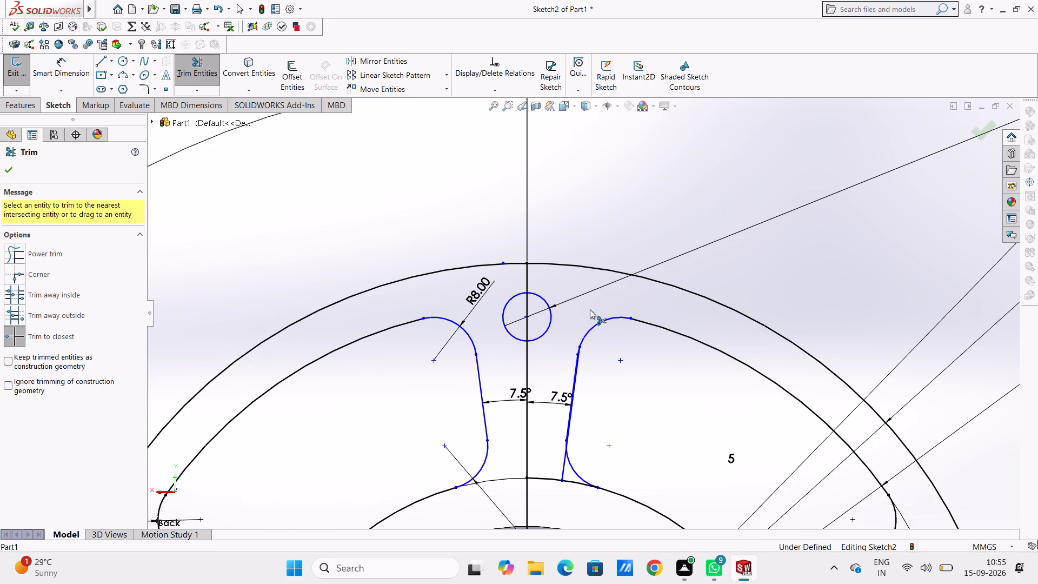
{"action": "scroll", "coordinate": [597, 360], "scroll_direction": "down", "scroll_amount": 1}
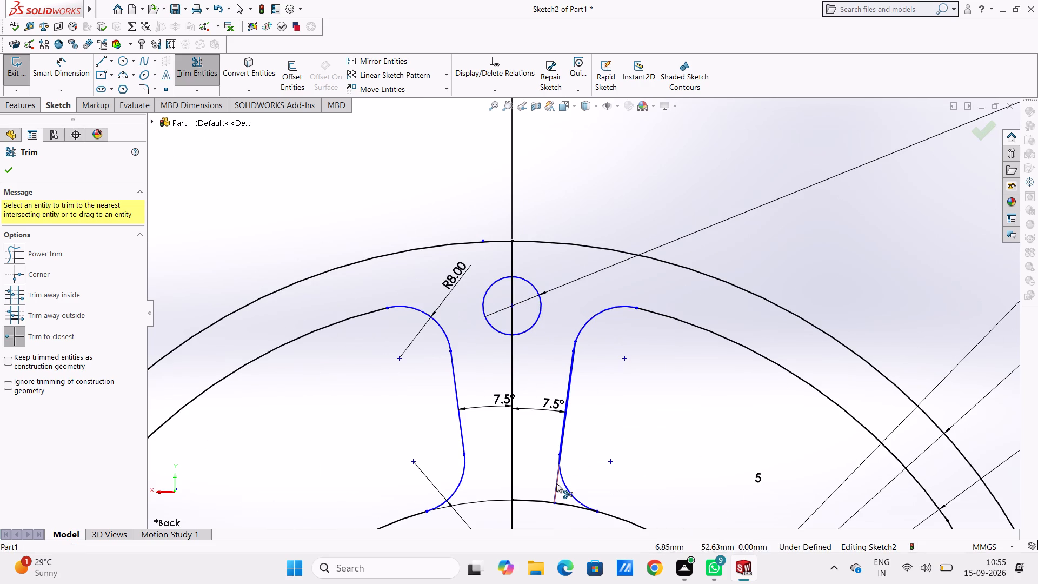
{"action": "left_click", "coordinate": [556, 483]}
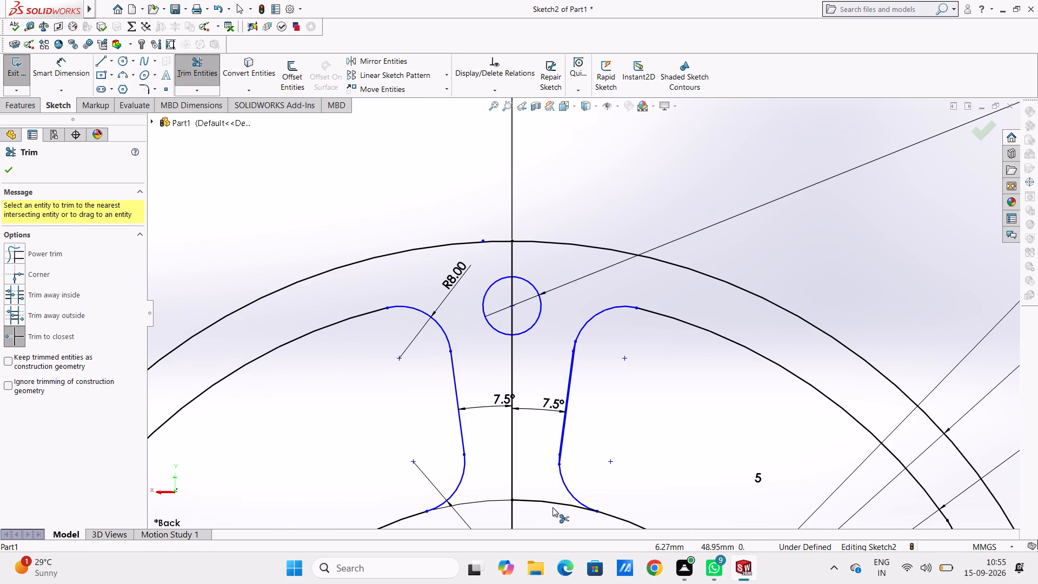
{"action": "left_click", "coordinate": [553, 501]}
Trim the Ø100 circle below the right pocket and the Ø164 circle segments outside the right bolt hole.
{"action": "scroll", "coordinate": [553, 494], "scroll_direction": "up", "scroll_amount": 5}
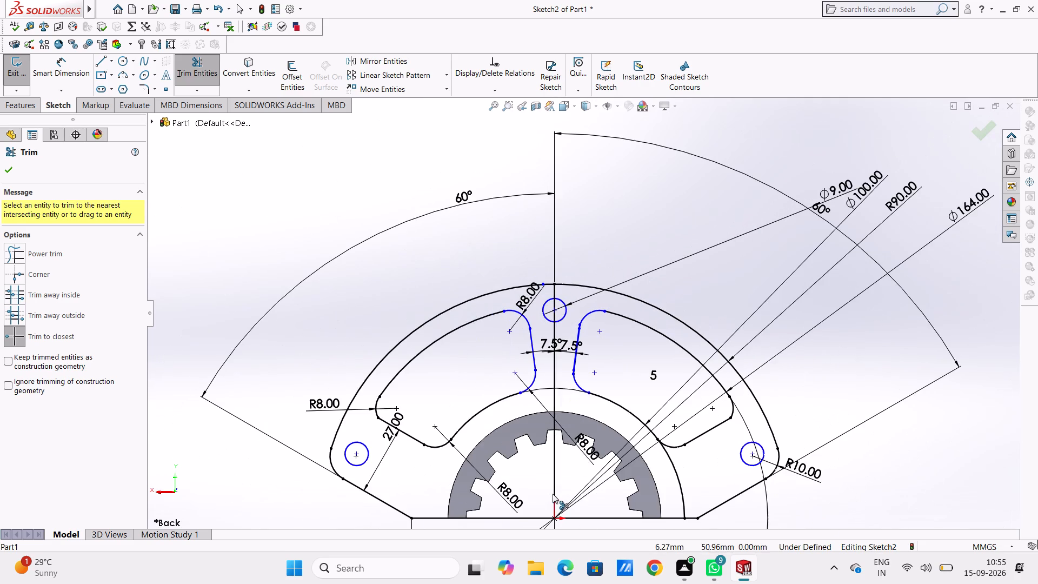
{"action": "left_click", "coordinate": [670, 466]}
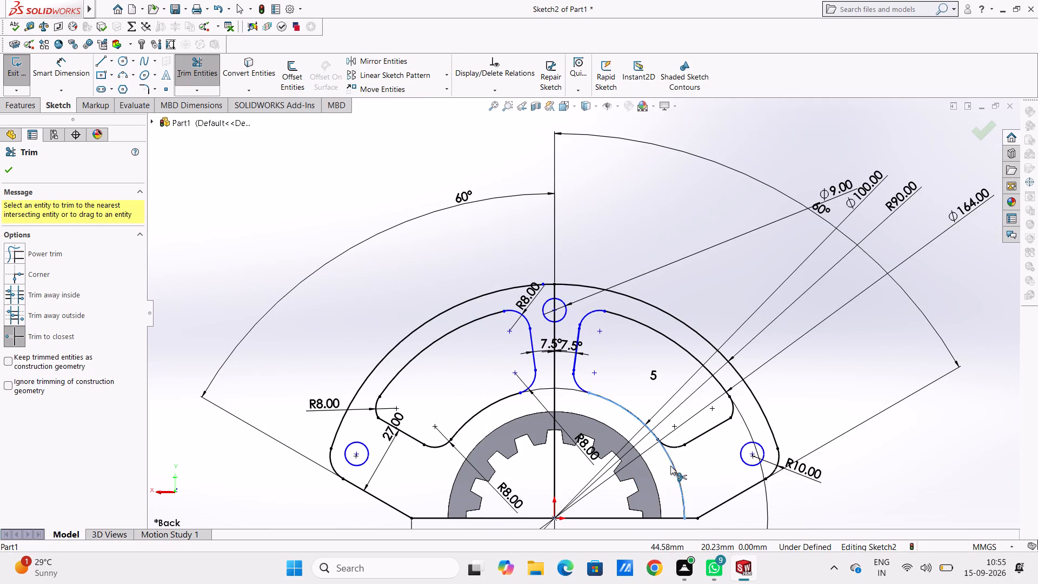
{"action": "left_click", "coordinate": [742, 420]}
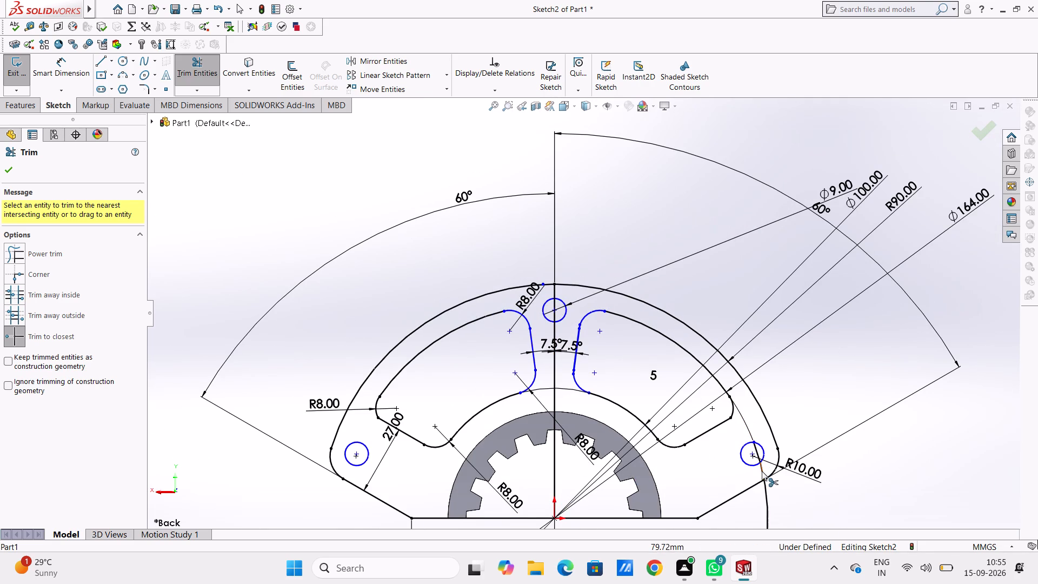
{"action": "left_click", "coordinate": [762, 471]}
{"action": "left_click", "coordinate": [767, 498]}
Trim away the two lower bolt-hole circles and the remaining Ø164 circle arcs below the flange.
{"action": "scroll", "coordinate": [767, 494], "scroll_direction": "down", "scroll_amount": 6}
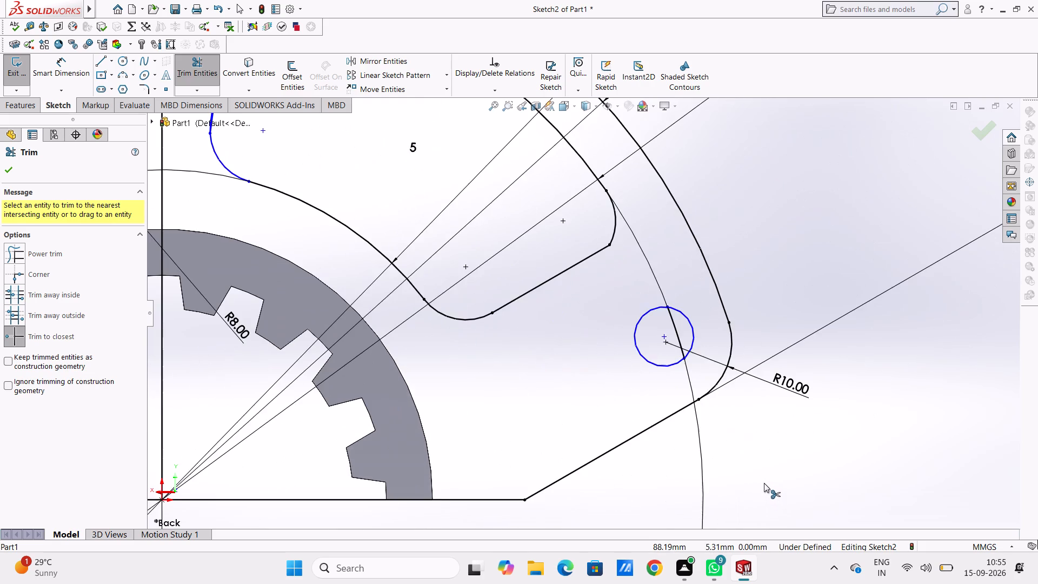
{"action": "scroll", "coordinate": [763, 483], "scroll_direction": "up", "scroll_amount": 6}
{"action": "scroll", "coordinate": [715, 457], "scroll_direction": "up", "scroll_amount": 4}
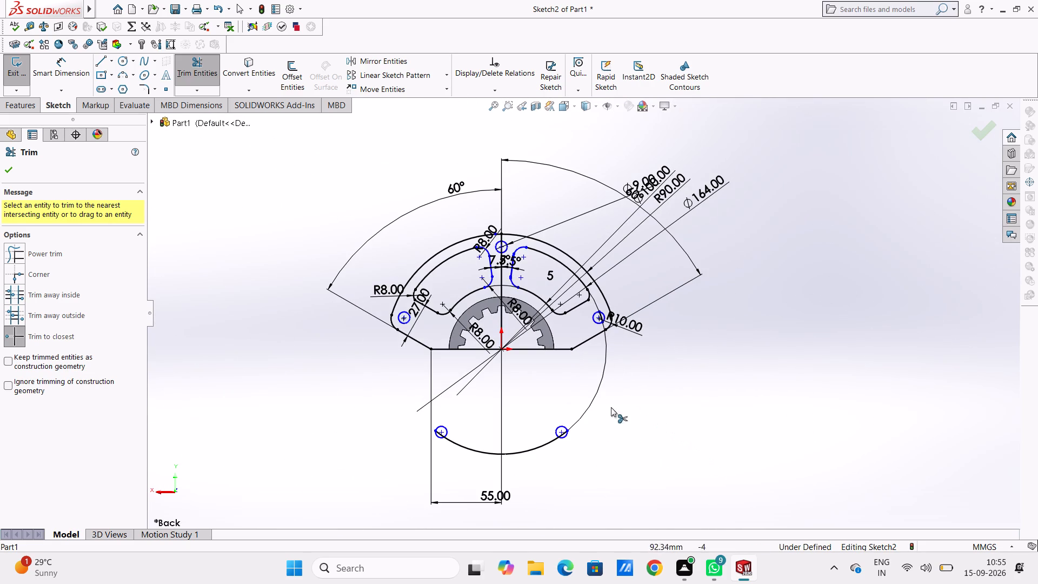
{"action": "left_click", "coordinate": [536, 446]}
{"action": "left_click", "coordinate": [562, 429]}
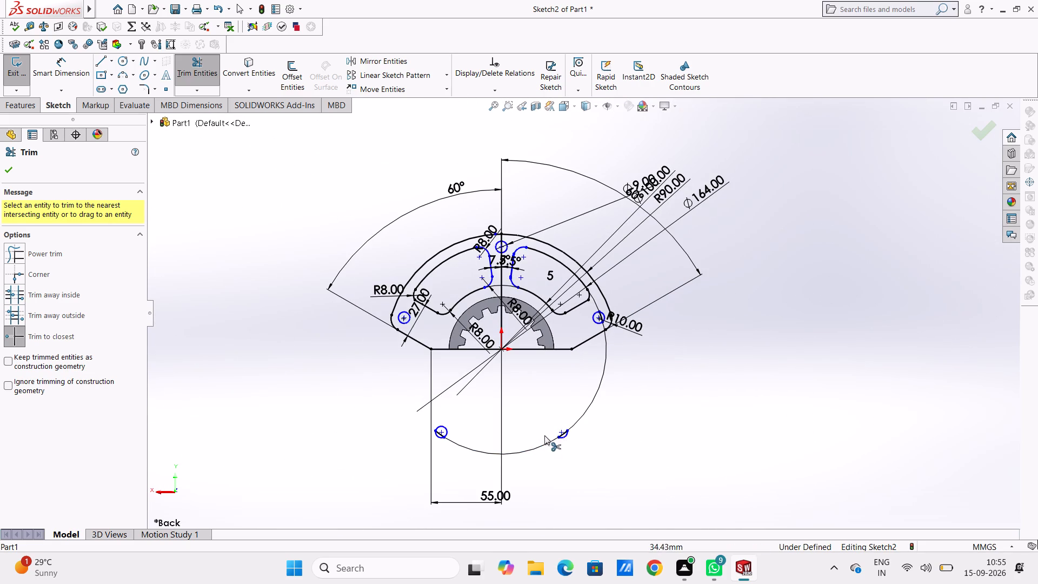
{"action": "left_click", "coordinate": [568, 436]}
{"action": "left_click", "coordinate": [562, 430]}
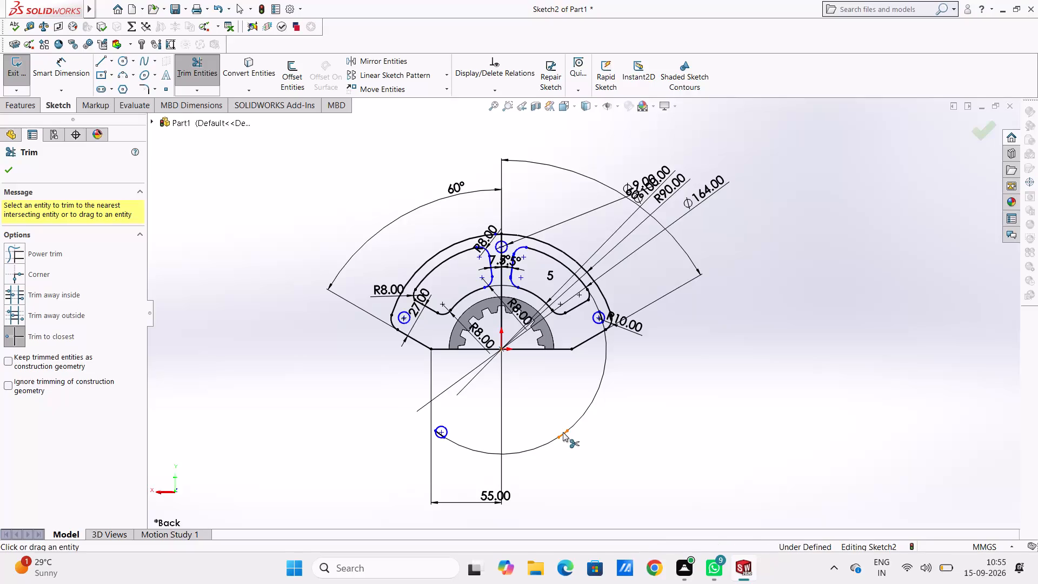
{"action": "left_click", "coordinate": [563, 433]}
{"action": "left_click", "coordinate": [444, 427]}
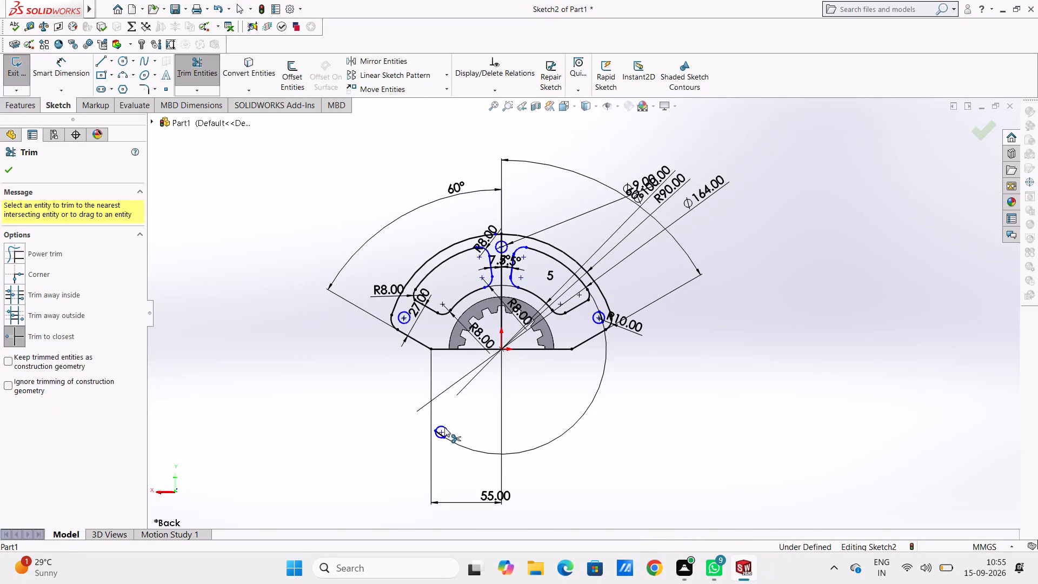
{"action": "left_click", "coordinate": [440, 435]}
{"action": "left_click", "coordinate": [440, 431]}
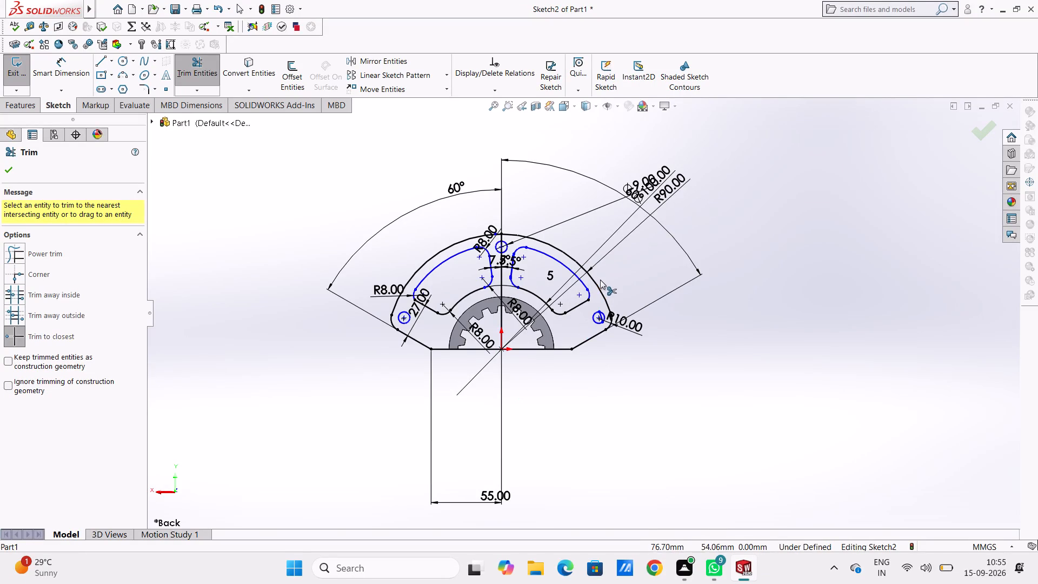
Trim the Ø164 remnant inside the right bolt hole and the vertical centre line from the origin through the top bolt hole to the outer arc.
{"action": "scroll", "coordinate": [607, 250], "scroll_direction": "down", "scroll_amount": 5}
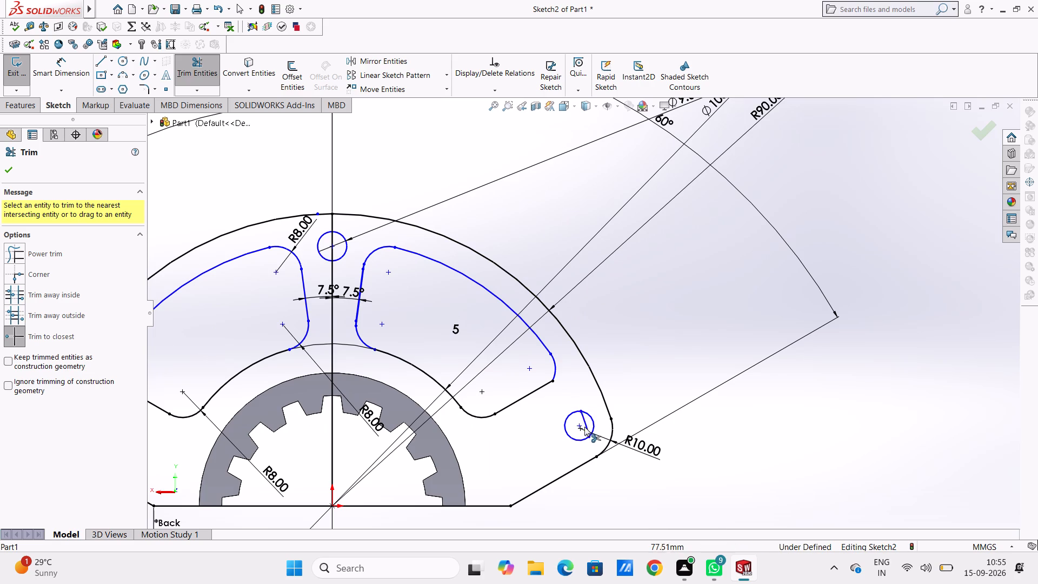
{"action": "left_click", "coordinate": [585, 423]}
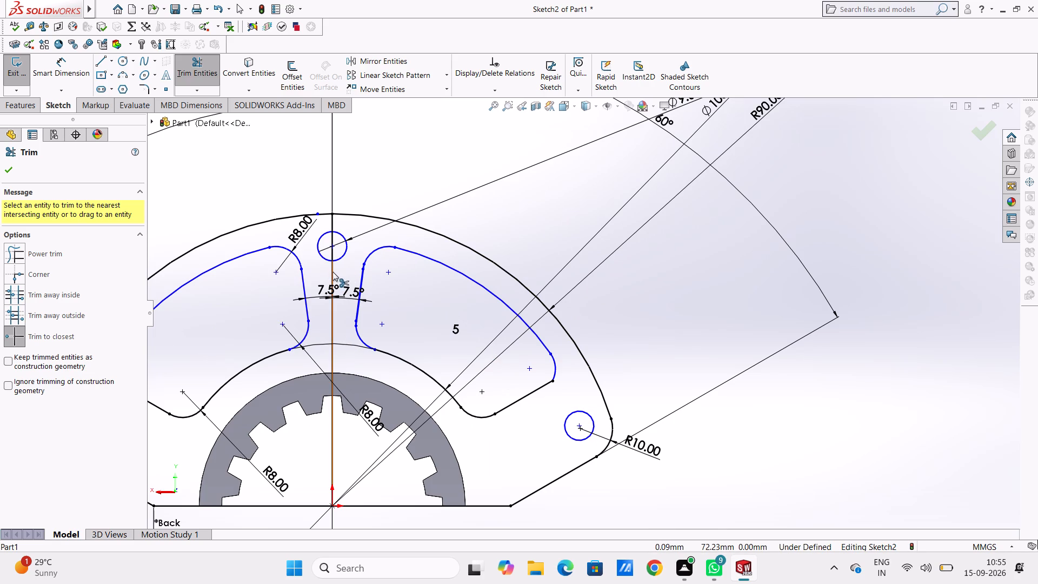
{"action": "left_click", "coordinate": [332, 271]}
{"action": "left_click", "coordinate": [332, 253]}
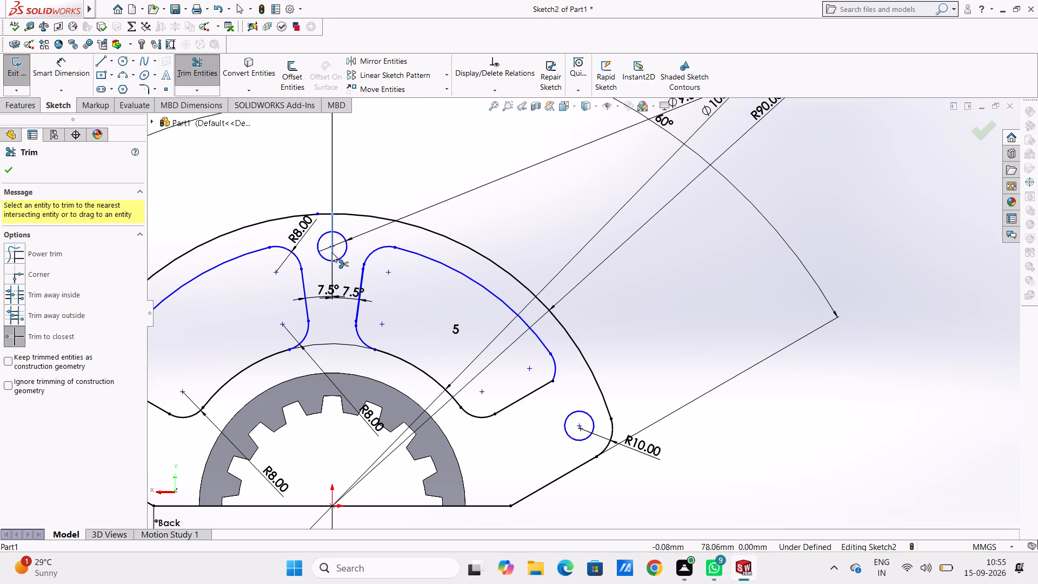
{"action": "left_click", "coordinate": [334, 223]}
{"action": "scroll", "coordinate": [334, 226], "scroll_direction": "down", "scroll_amount": 5}
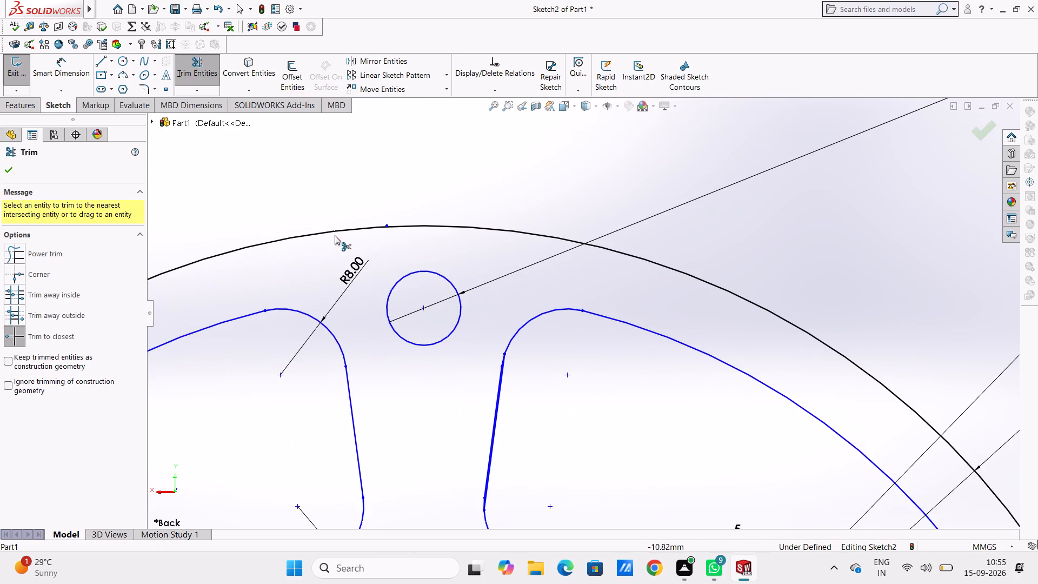
{"action": "scroll", "coordinate": [345, 267], "scroll_direction": "up", "scroll_amount": 7}
{"action": "scroll", "coordinate": [664, 450], "scroll_direction": "up", "scroll_amount": 1}
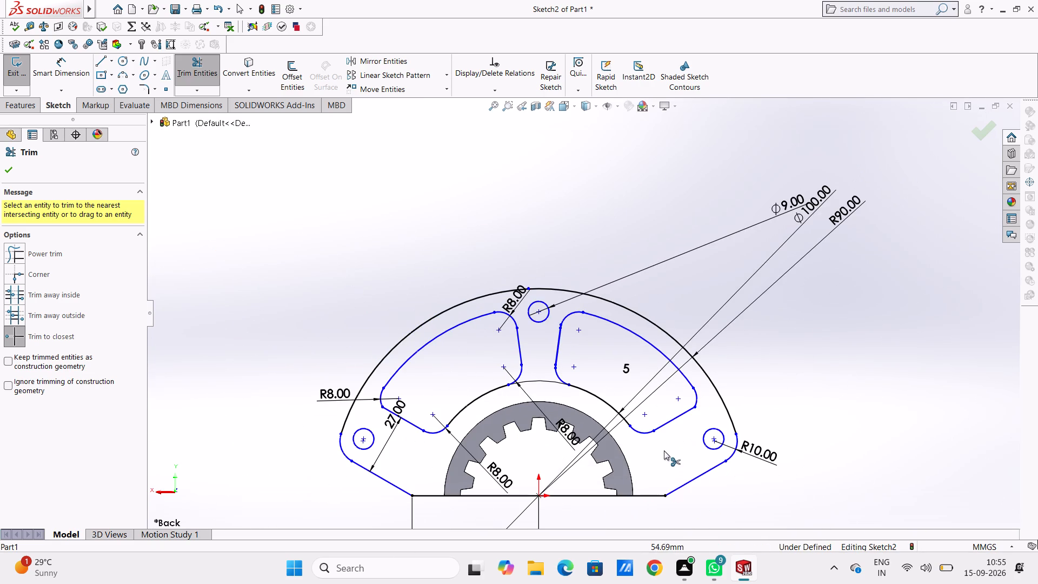
{"action": "scroll", "coordinate": [664, 450], "scroll_direction": "up", "scroll_amount": 2}
{"action": "scroll", "coordinate": [673, 330], "scroll_direction": "down", "scroll_amount": 2}
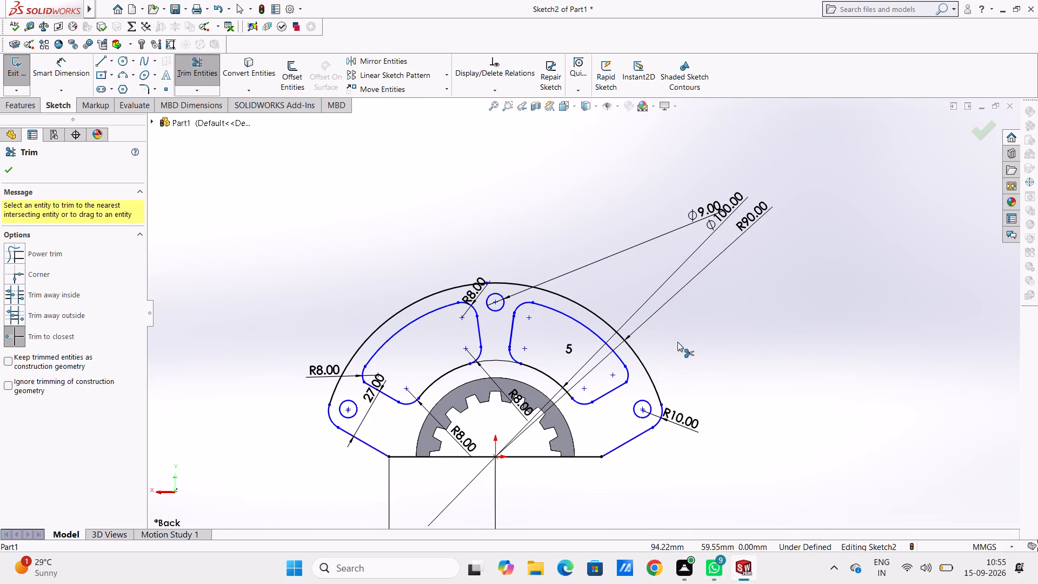
{"action": "key", "text": "Escape"}
{"action": "key", "text": "Escape"}
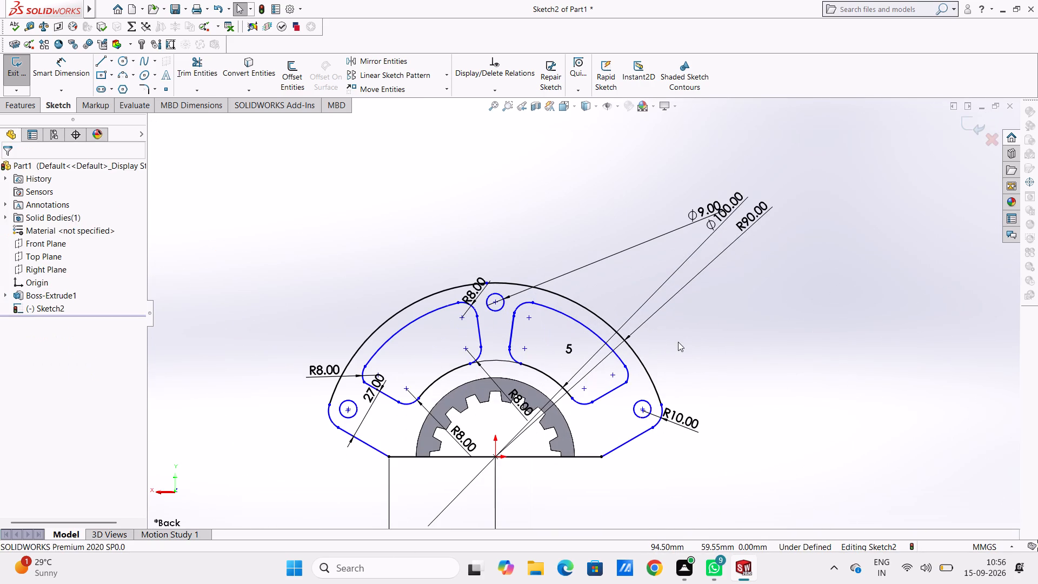
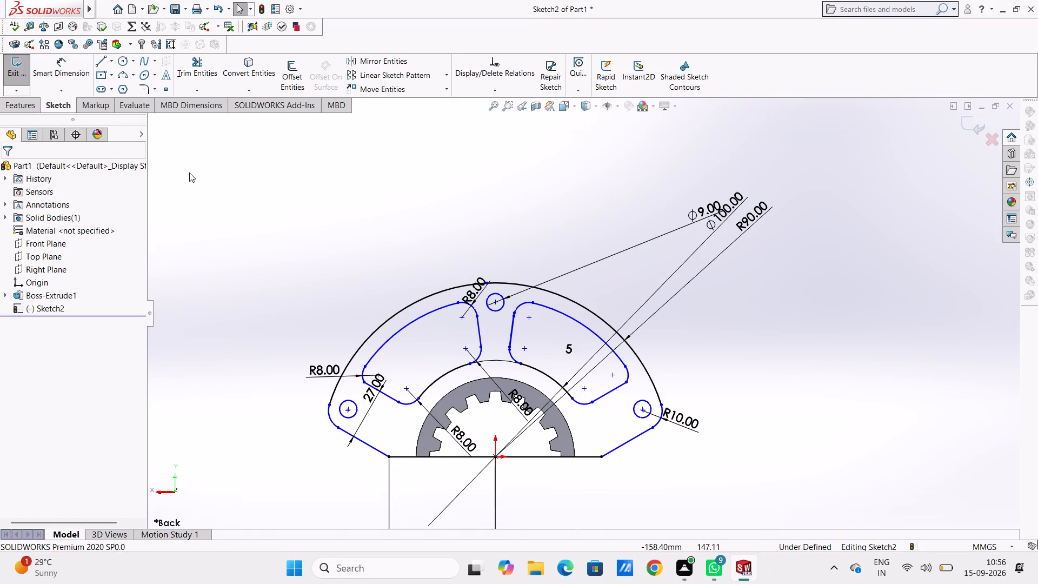
Extrude the flange region around the pockets and bolt holes as a 10 mm blind boss, reversed toward the toothed ring.
{"action": "key", "text": "ctrl+7"}
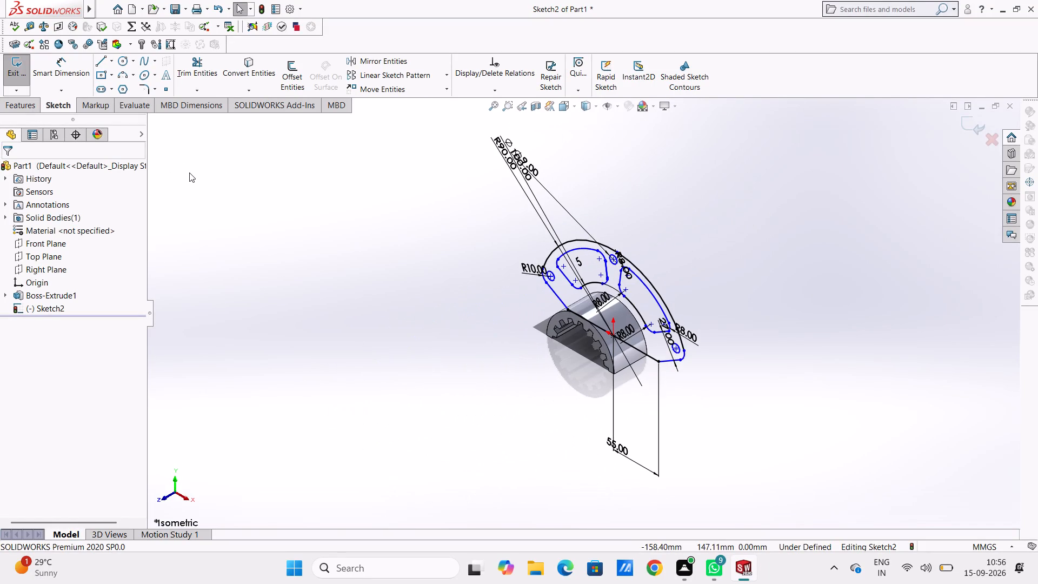
{"action": "left_click", "coordinate": [14, 106]}
{"action": "left_click", "coordinate": [23, 71]}
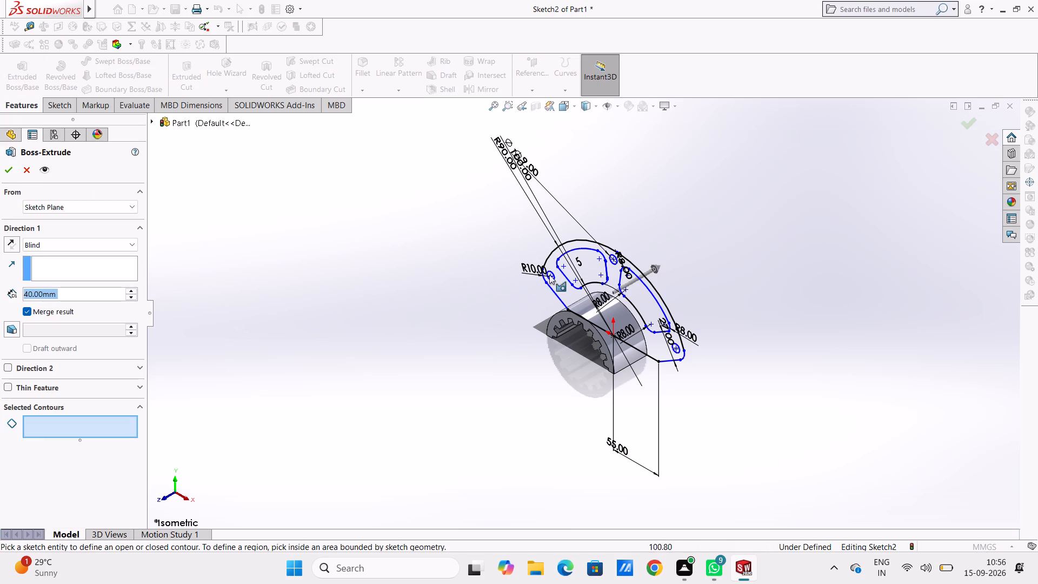
{"action": "left_click", "coordinate": [568, 287]}
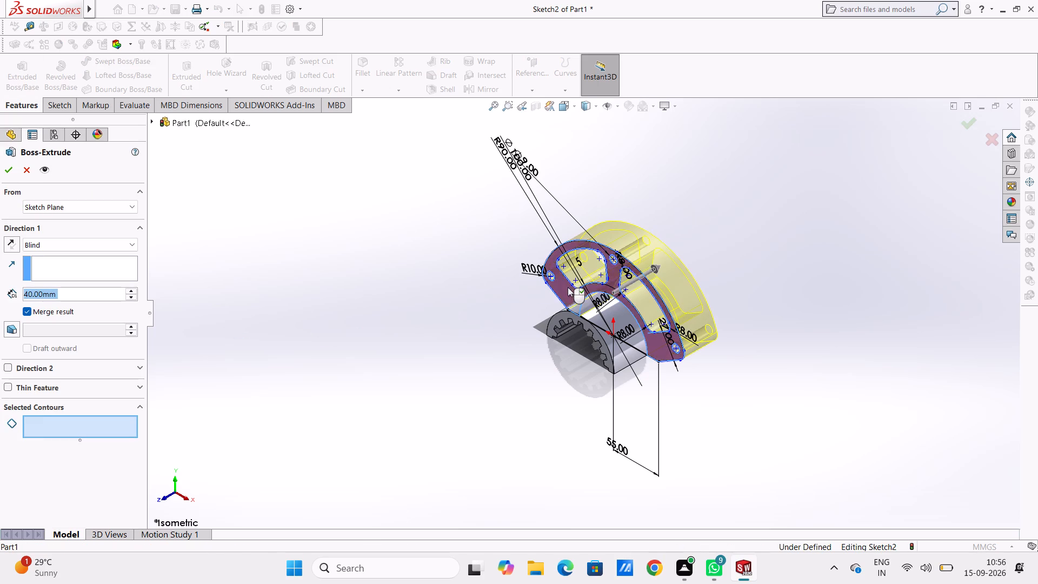
{"action": "left_click", "coordinate": [8, 248]}
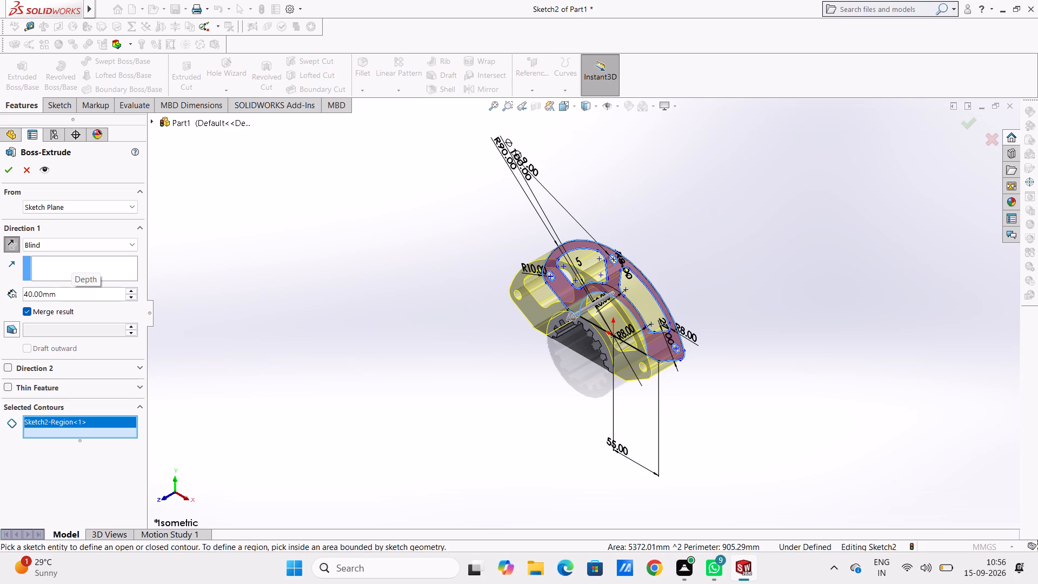
{"action": "double_click", "coordinate": [69, 297]}
{"action": "type", "text": "10"}
{"action": "key", "text": "Return"}
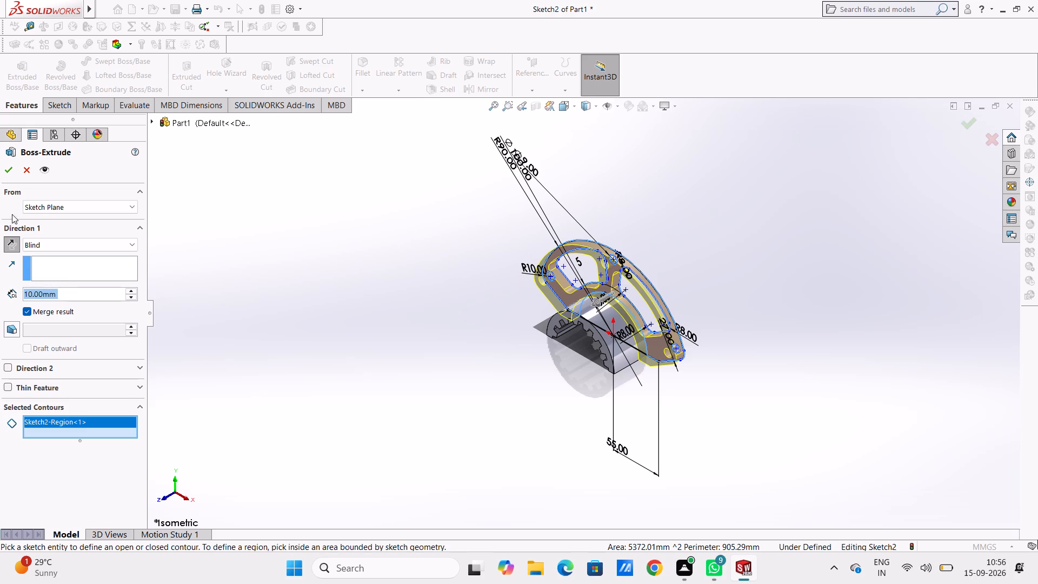
{"action": "left_click", "coordinate": [9, 176]}
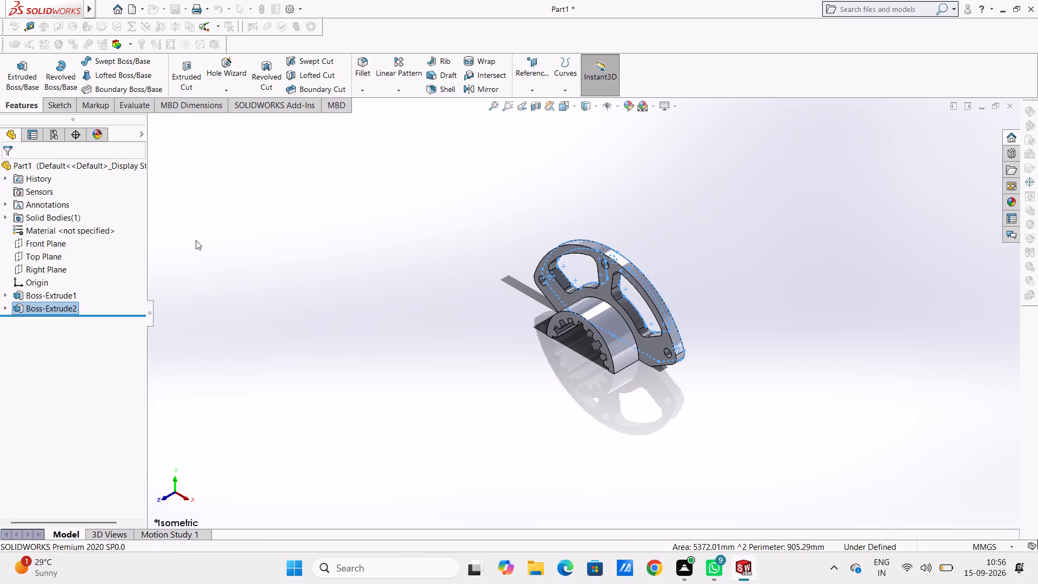
{"action": "left_click", "coordinate": [247, 267]}
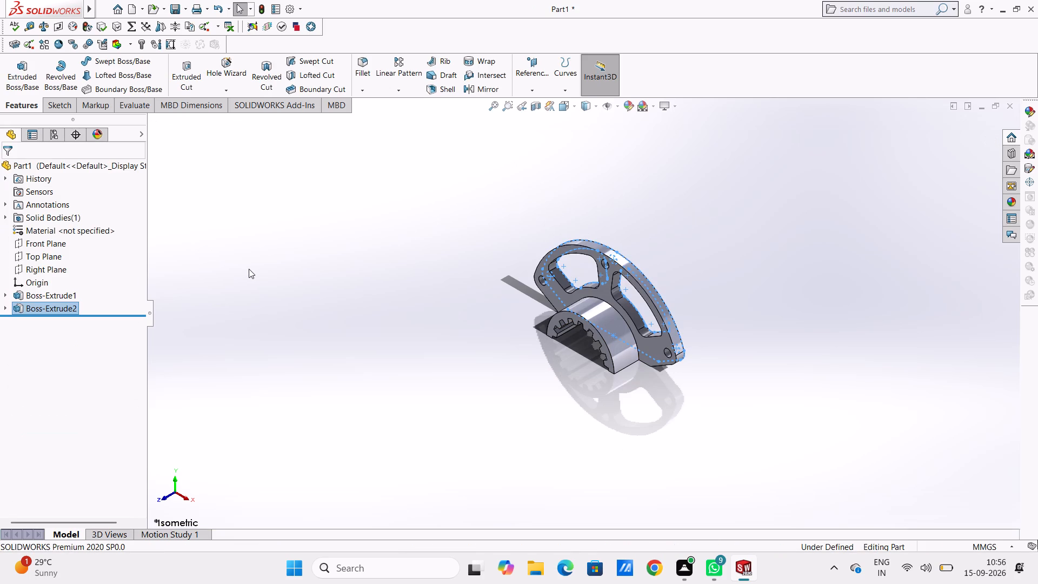
Examine the extruded flange and the toothed half ring from all sides.
{"action": "scroll", "coordinate": [372, 223], "scroll_direction": "down", "scroll_amount": 1}
{"action": "scroll", "coordinate": [378, 226], "scroll_direction": "up", "scroll_amount": 2}
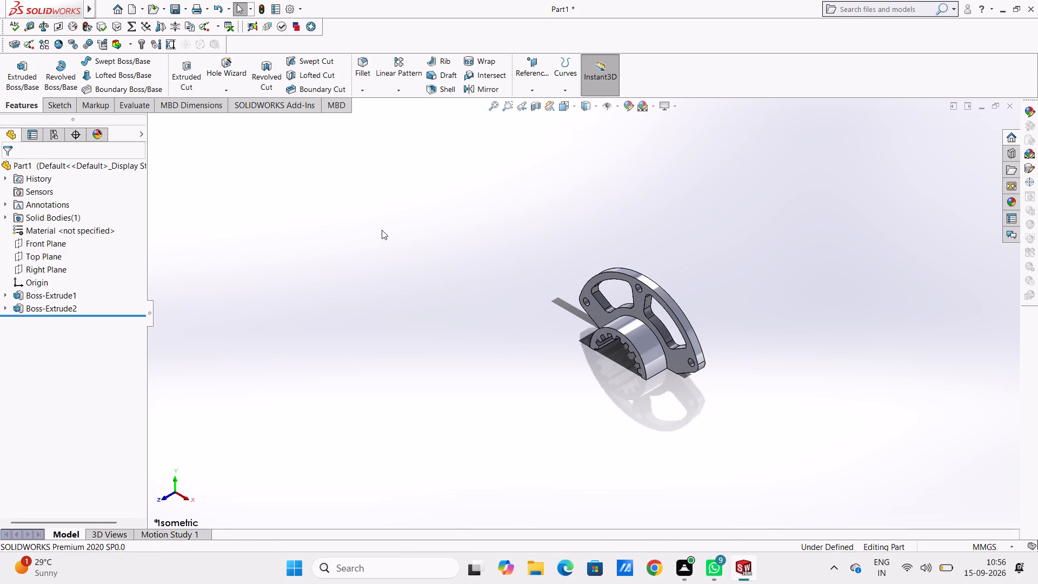
{"action": "scroll", "coordinate": [383, 233], "scroll_direction": "down", "scroll_amount": 2}
{"action": "scroll", "coordinate": [434, 293], "scroll_direction": "down", "scroll_amount": 1}
{"action": "scroll", "coordinate": [434, 293], "scroll_direction": "up", "scroll_amount": 4}
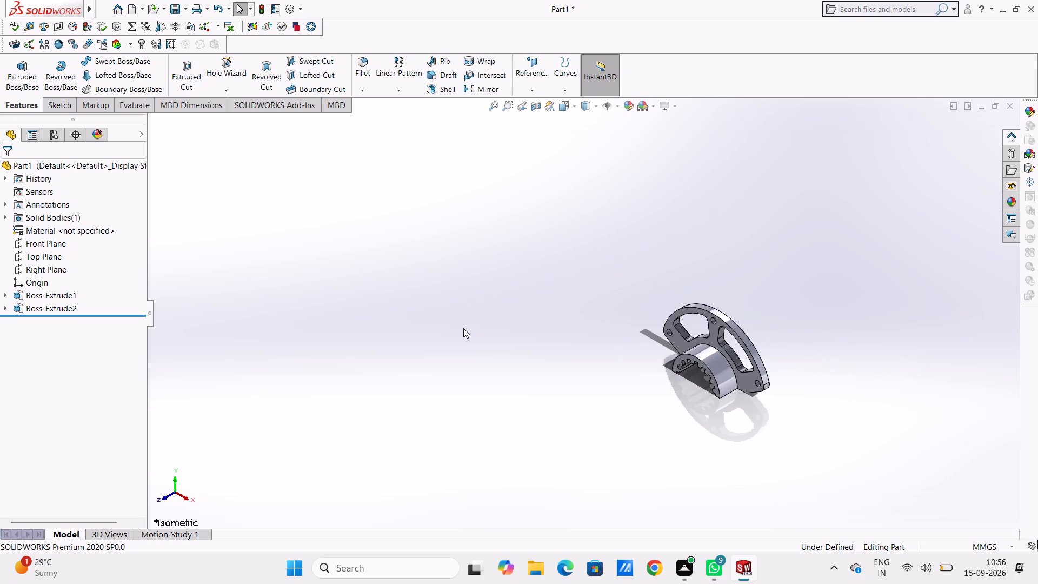
{"action": "middle_click_drag", "start_coordinate": [491, 351], "coordinate": [589, 375]}
{"action": "middle_click_drag", "start_coordinate": [702, 281], "coordinate": [711, 261]}
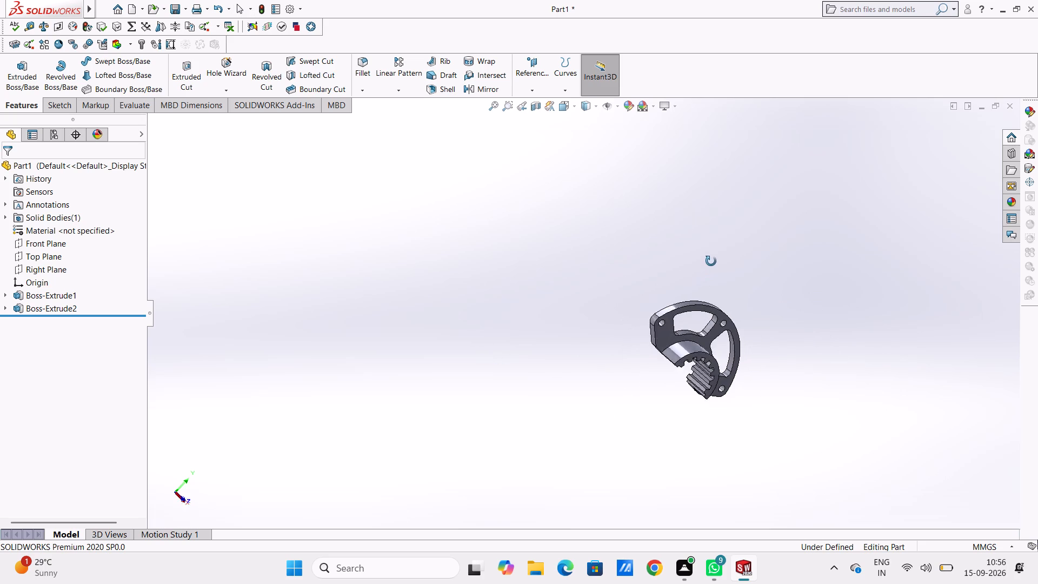
{"action": "middle_click_drag", "start_coordinate": [711, 261], "coordinate": [617, 476]}
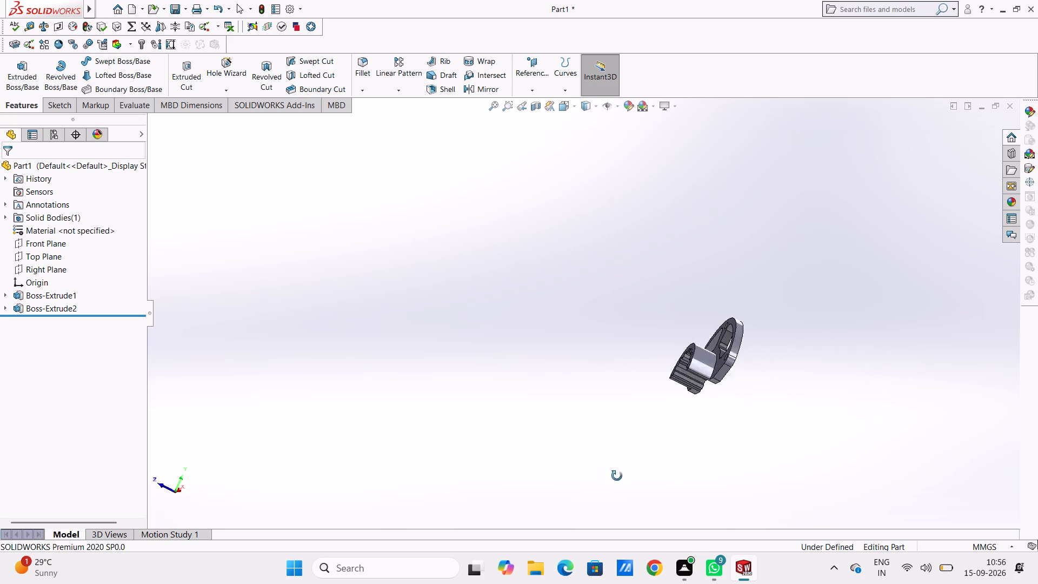
{"action": "middle_click_drag", "start_coordinate": [617, 476], "coordinate": [450, 440]}
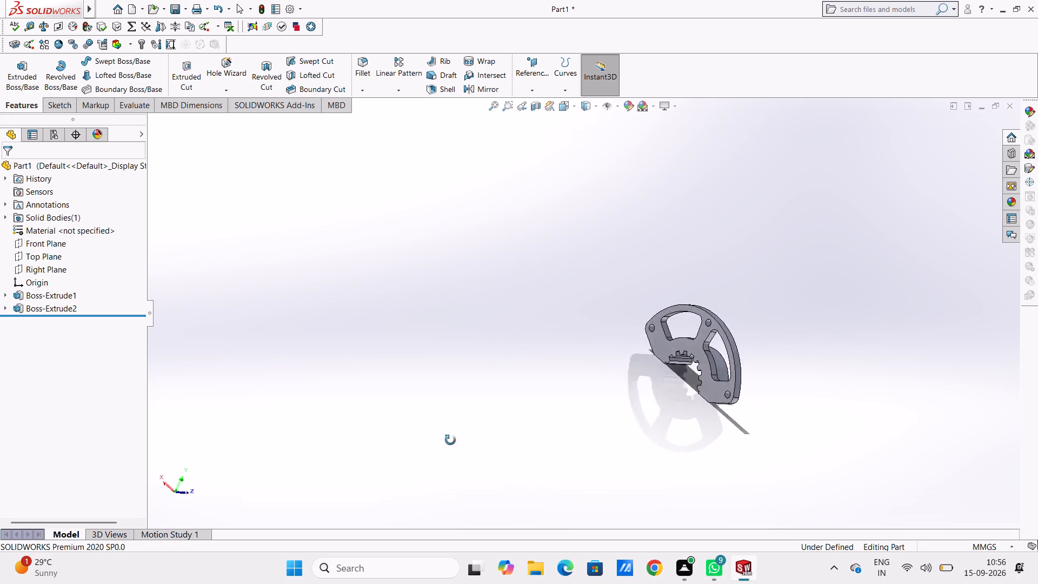
{"action": "middle_click_drag", "start_coordinate": [450, 440], "coordinate": [617, 493]}
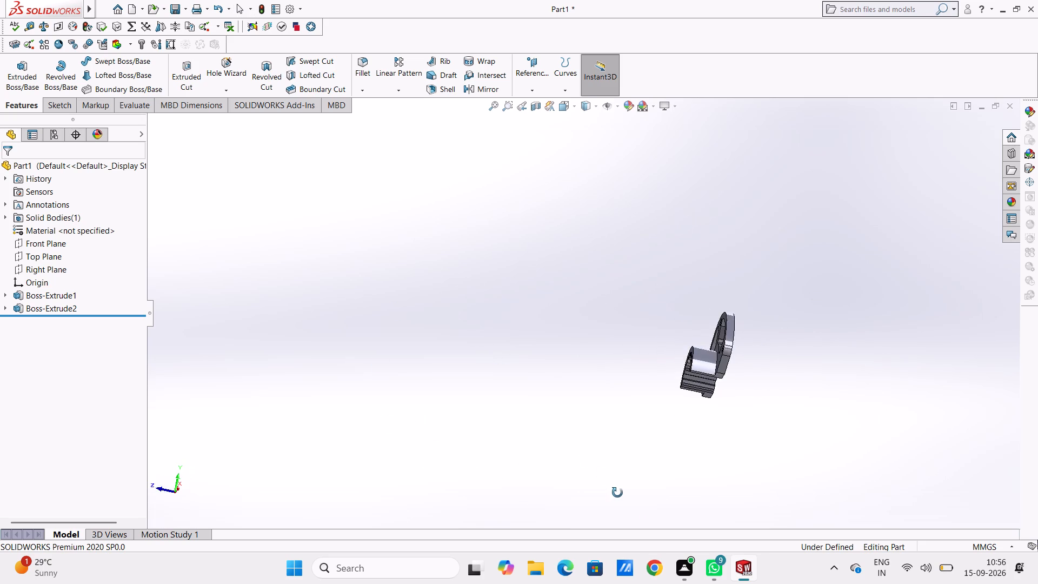
{"action": "middle_click_drag", "start_coordinate": [617, 493], "coordinate": [667, 256]}
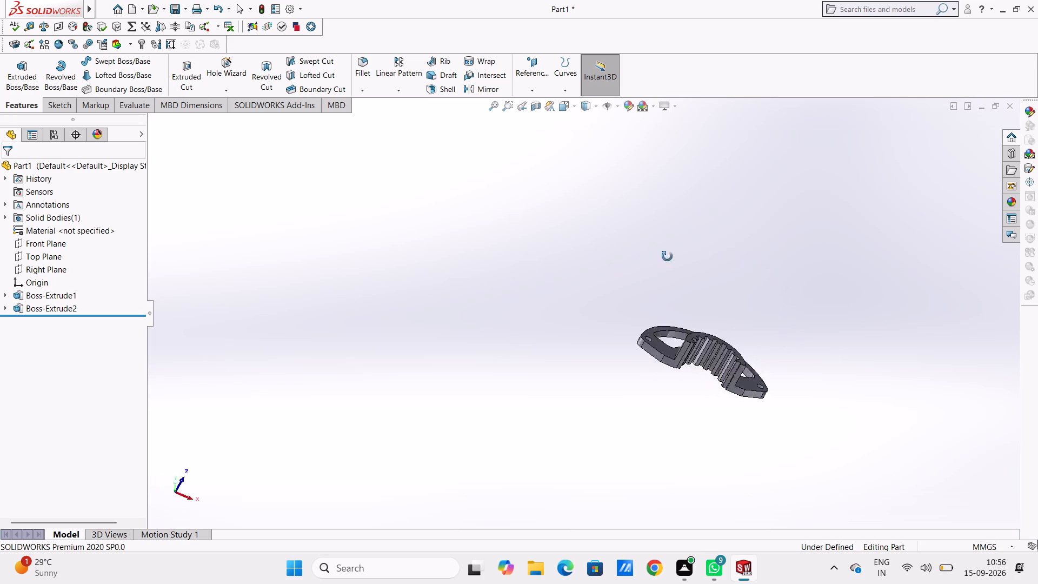
{"action": "middle_click_drag", "start_coordinate": [667, 256], "coordinate": [895, 404]}
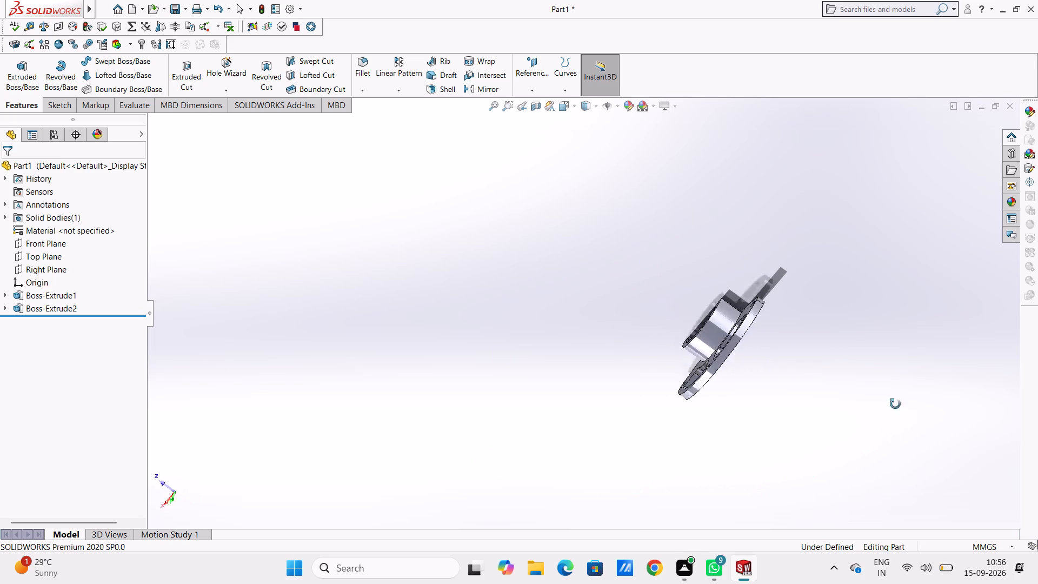
{"action": "middle_click_drag", "start_coordinate": [895, 404], "coordinate": [547, 251]}
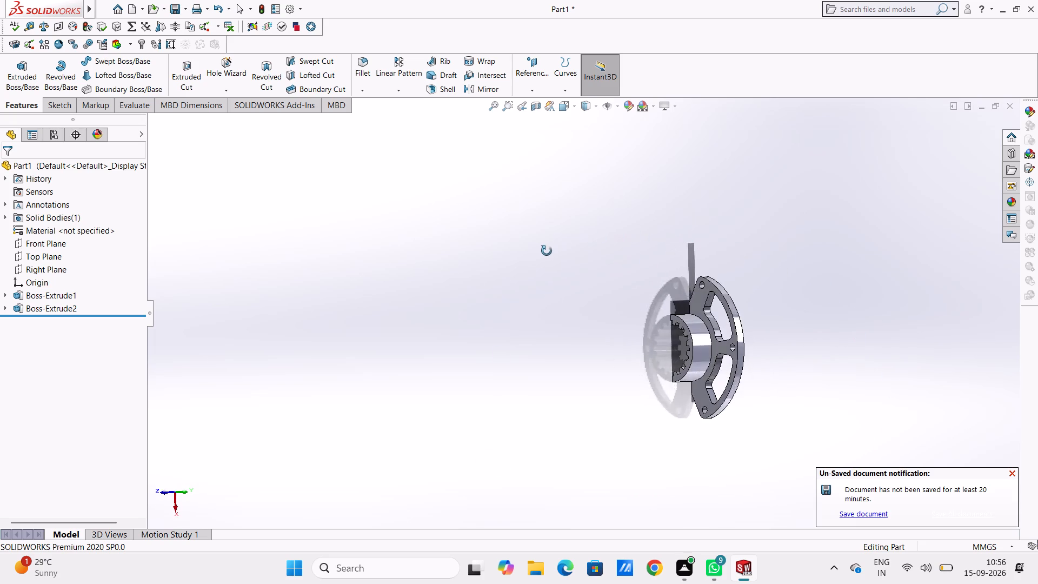
{"action": "middle_click_drag", "start_coordinate": [547, 251], "coordinate": [338, 453]}
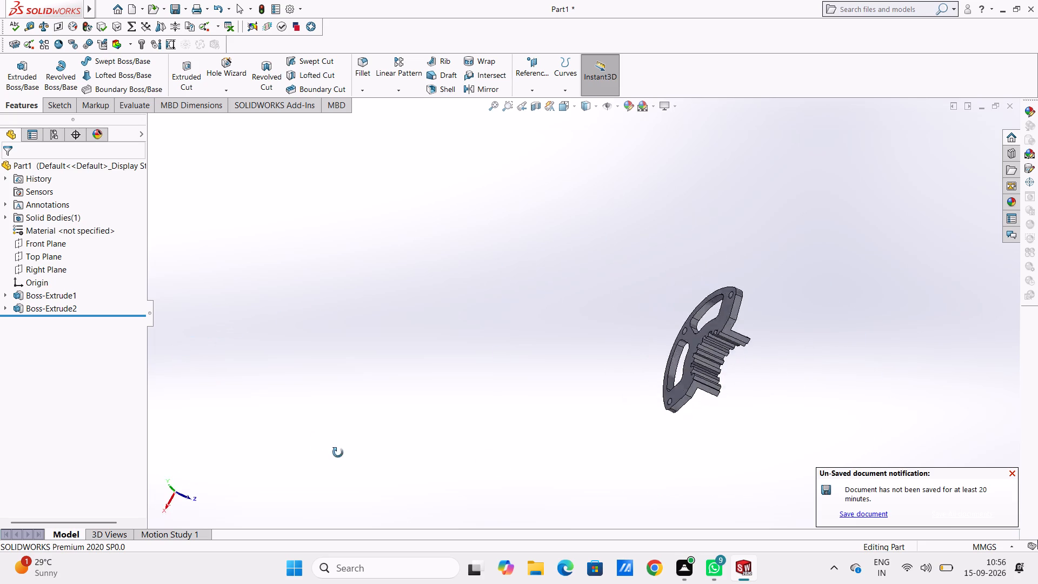
{"action": "middle_click_drag", "start_coordinate": [338, 453], "coordinate": [502, 439]}
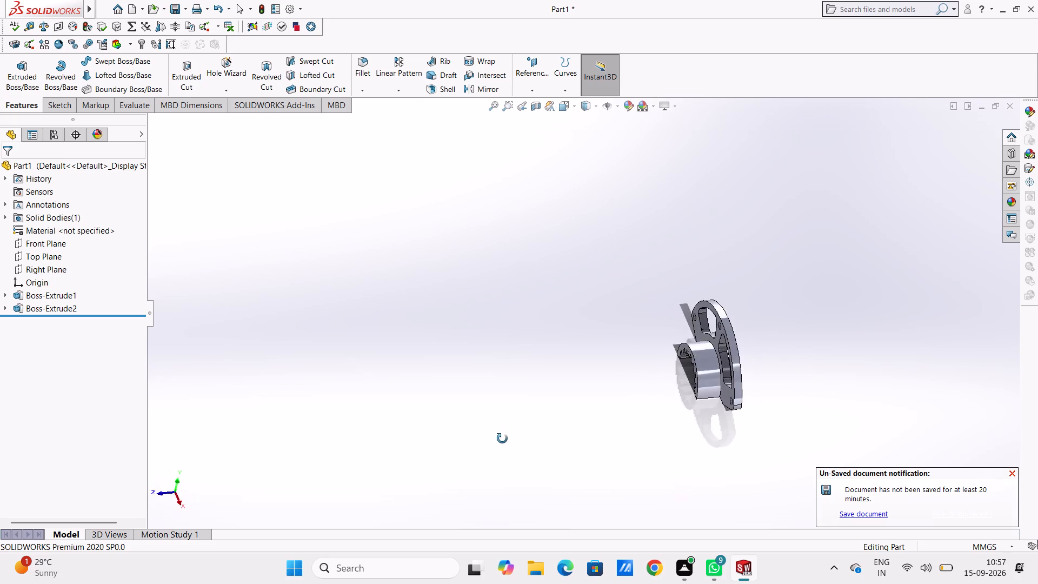
{"action": "middle_click_drag", "start_coordinate": [502, 439], "coordinate": [530, 437]}
{"action": "middle_click_drag", "start_coordinate": [561, 415], "coordinate": [589, 399]}
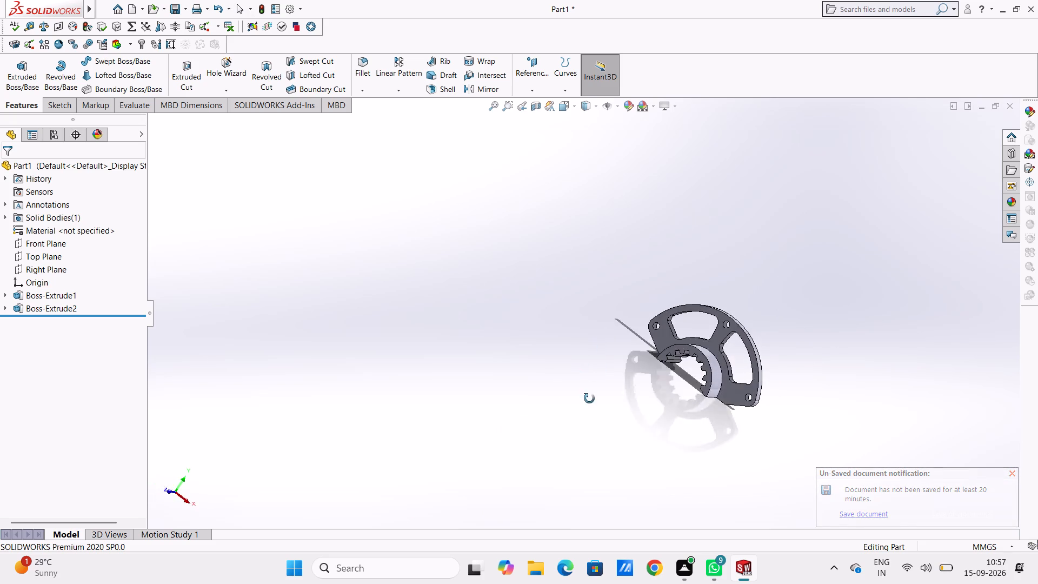
{"action": "middle_click_drag", "start_coordinate": [589, 399], "coordinate": [609, 417]}
{"action": "scroll", "coordinate": [609, 417], "scroll_direction": "up", "scroll_amount": 1}
{"action": "key", "text": "Escape"}
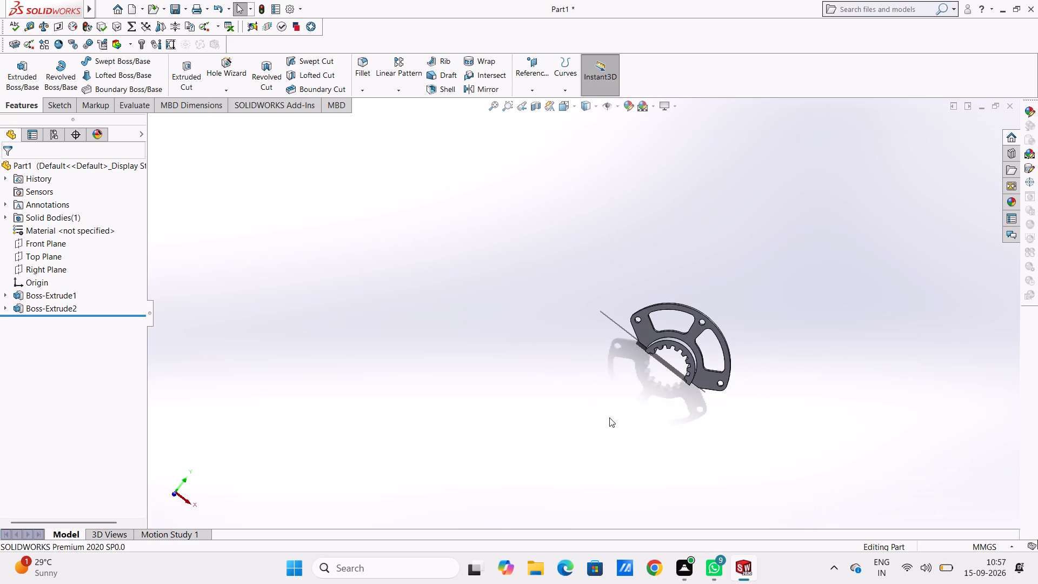
On the flange's front face, sketch connected lines: 24 mm up from the lower-left corner, 110 mm across, down to the lower-right corner, 14 mm inward.
{"action": "key", "text": "ctrl+1"}
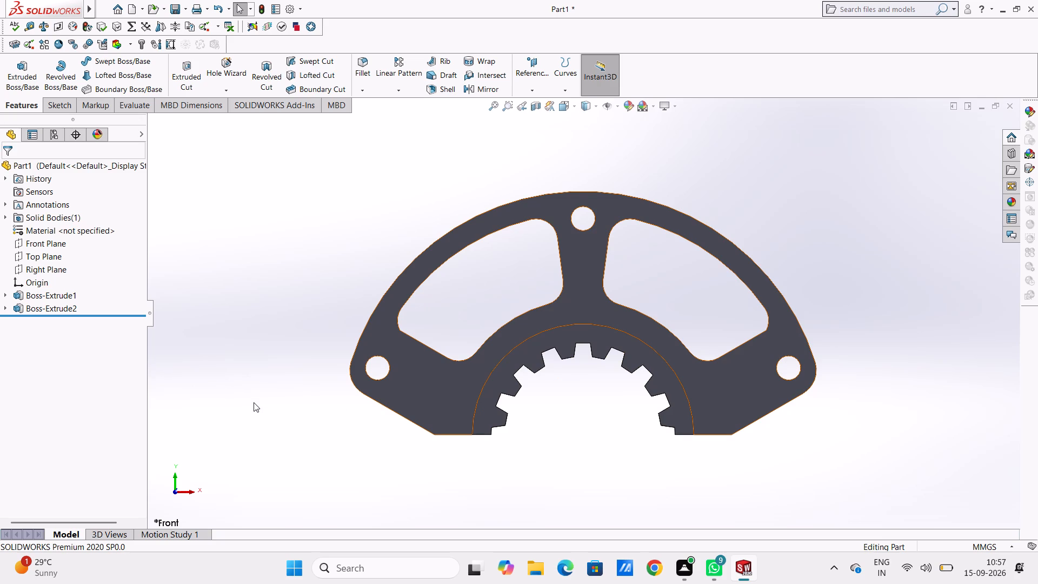
{"action": "left_click", "coordinate": [416, 387]}
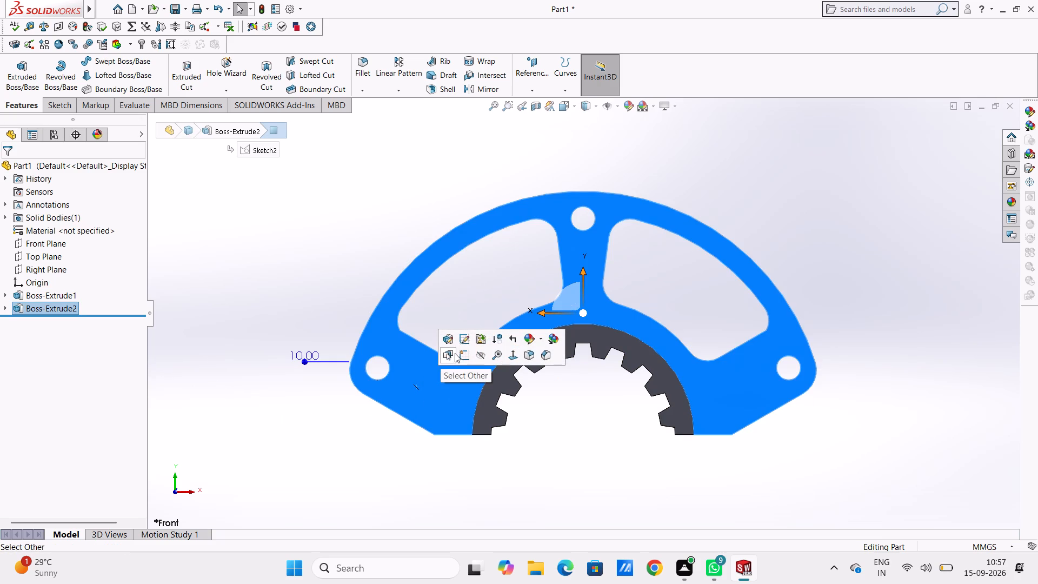
{"action": "left_click", "coordinate": [462, 350]}
{"action": "scroll", "coordinate": [297, 343], "scroll_direction": "down", "scroll_amount": 2}
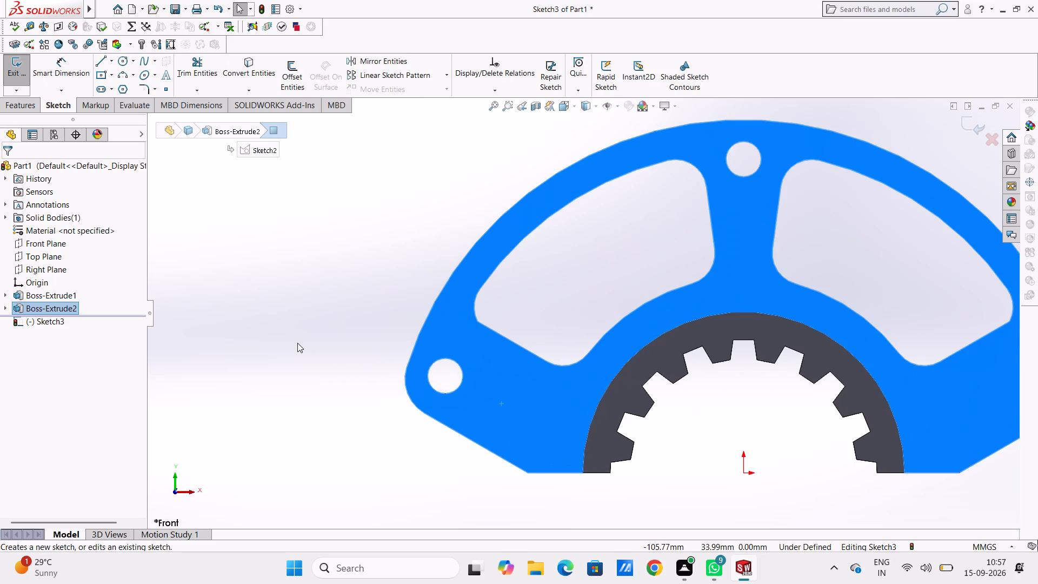
{"action": "scroll", "coordinate": [295, 347], "scroll_direction": "up", "scroll_amount": 4}
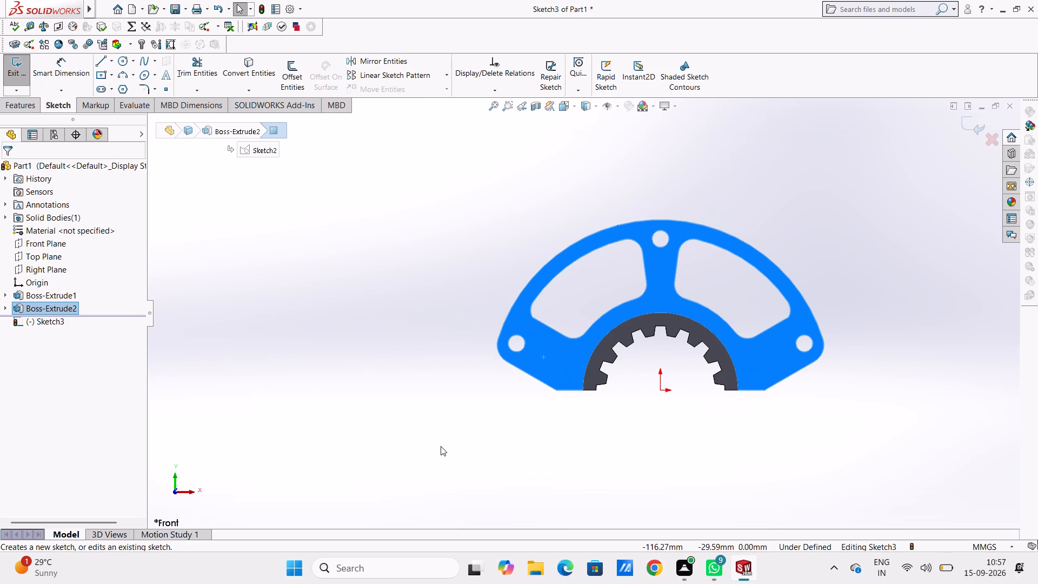
{"action": "left_click", "coordinate": [441, 446]}
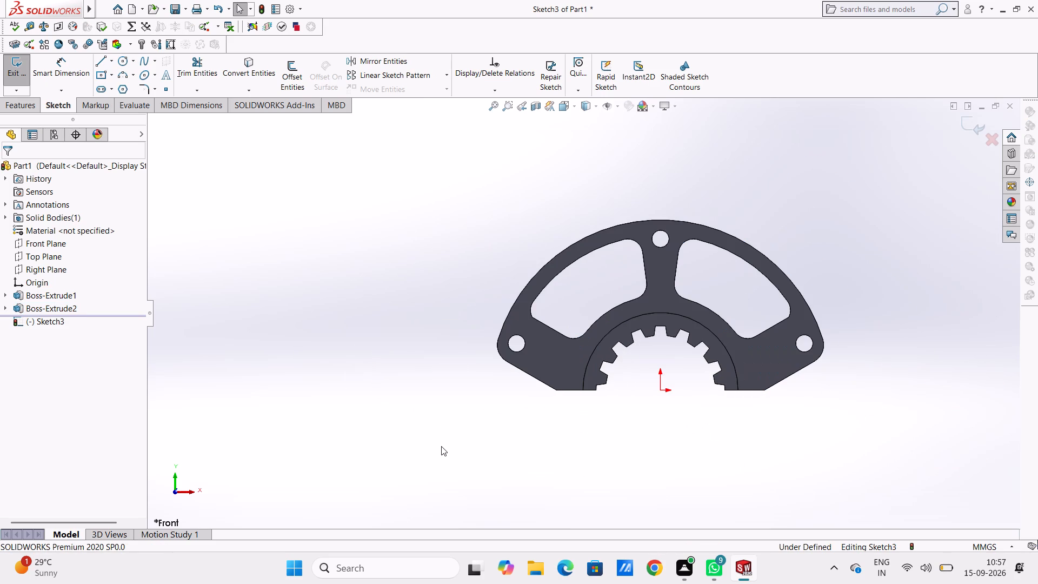
{"action": "key", "text": "l"}
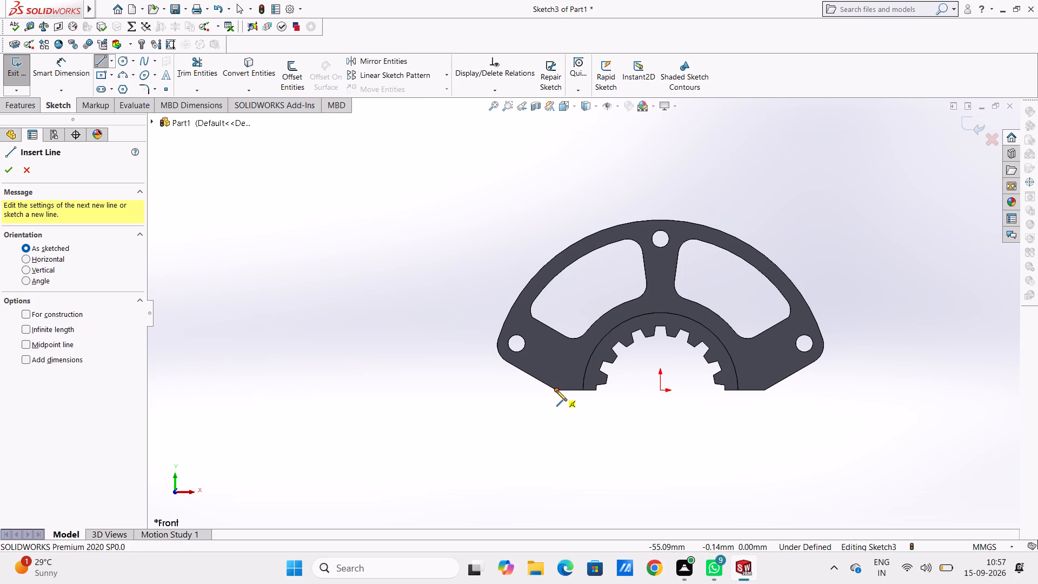
{"action": "left_click", "coordinate": [556, 390]}
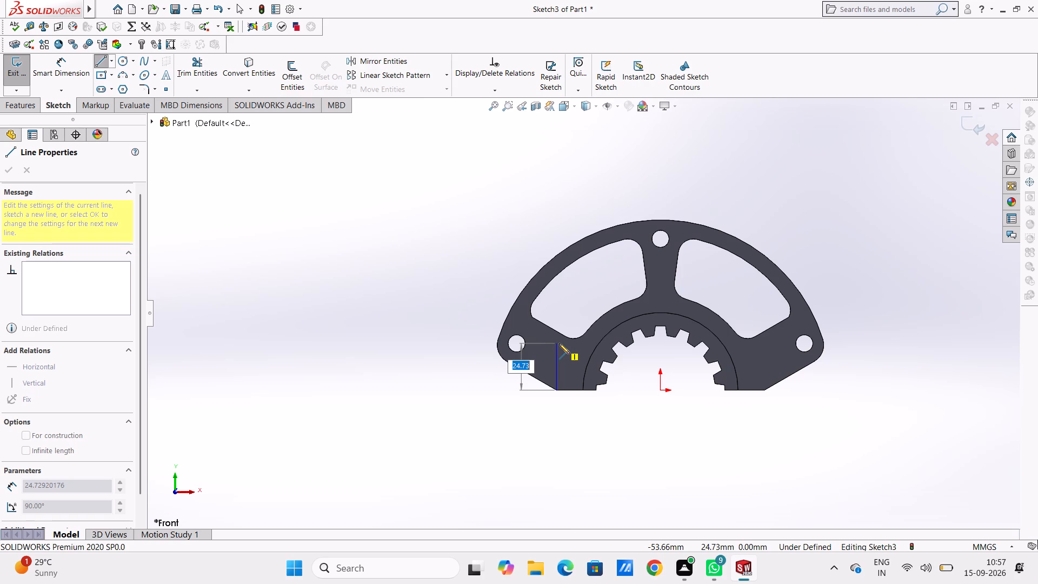
{"action": "type", "text": "24"}
{"action": "key", "text": "Return"}
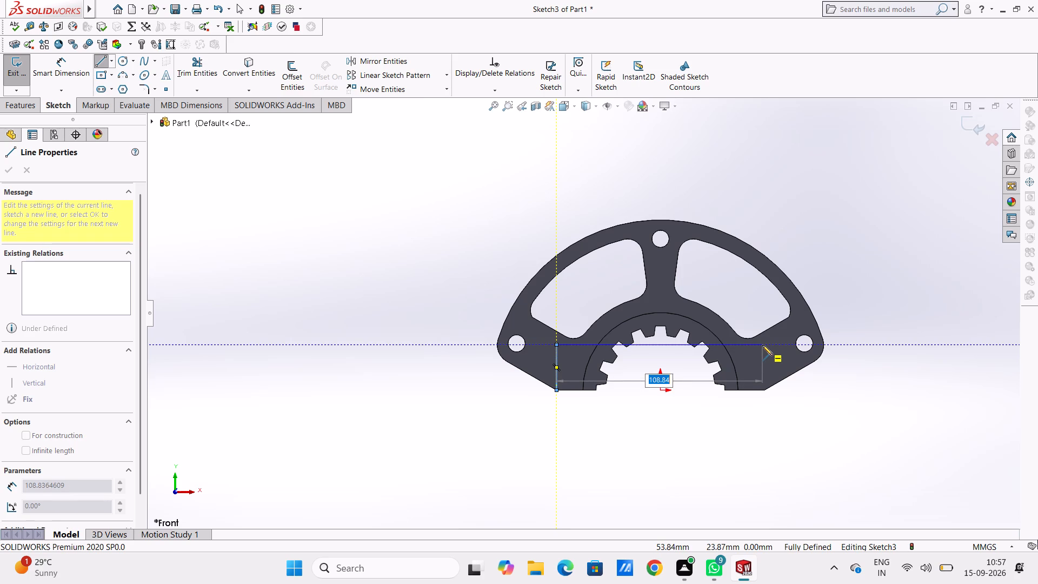
{"action": "type", "text": "110"}
{"action": "key", "text": "Return"}
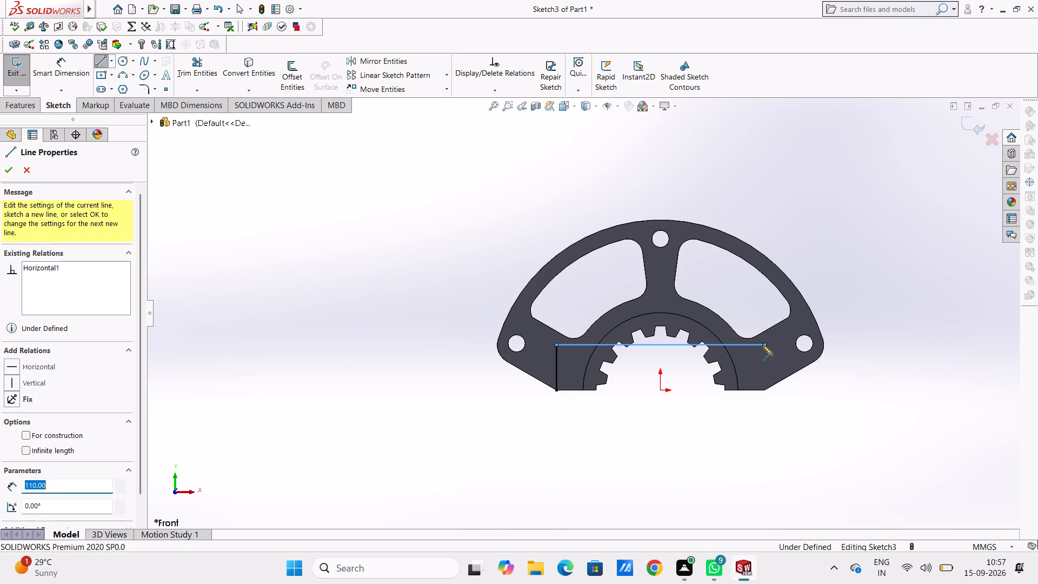
{"action": "left_click", "coordinate": [764, 390]}
{"action": "left_click", "coordinate": [739, 392]}
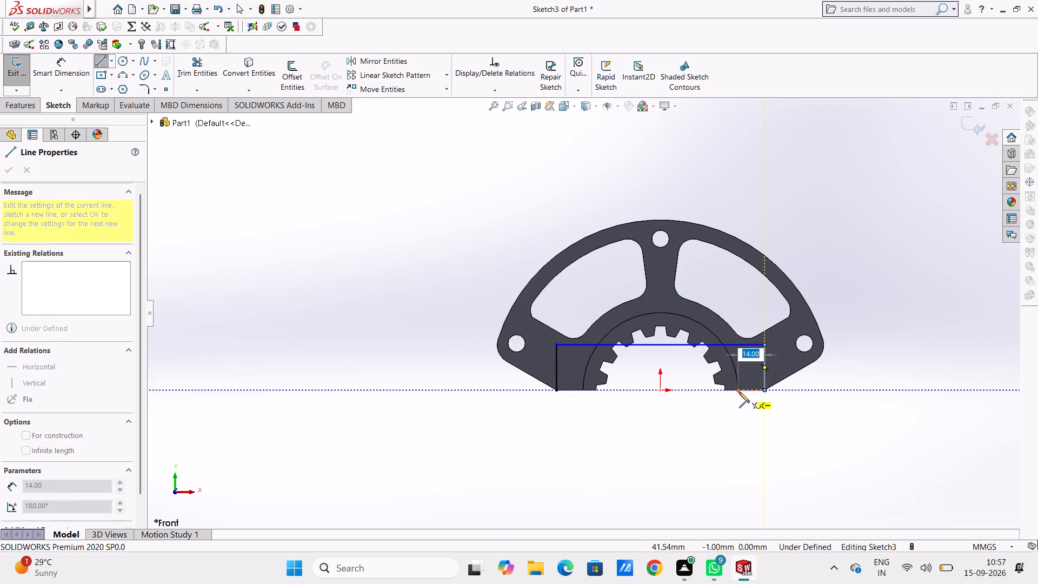
{"action": "key", "text": "Escape"}
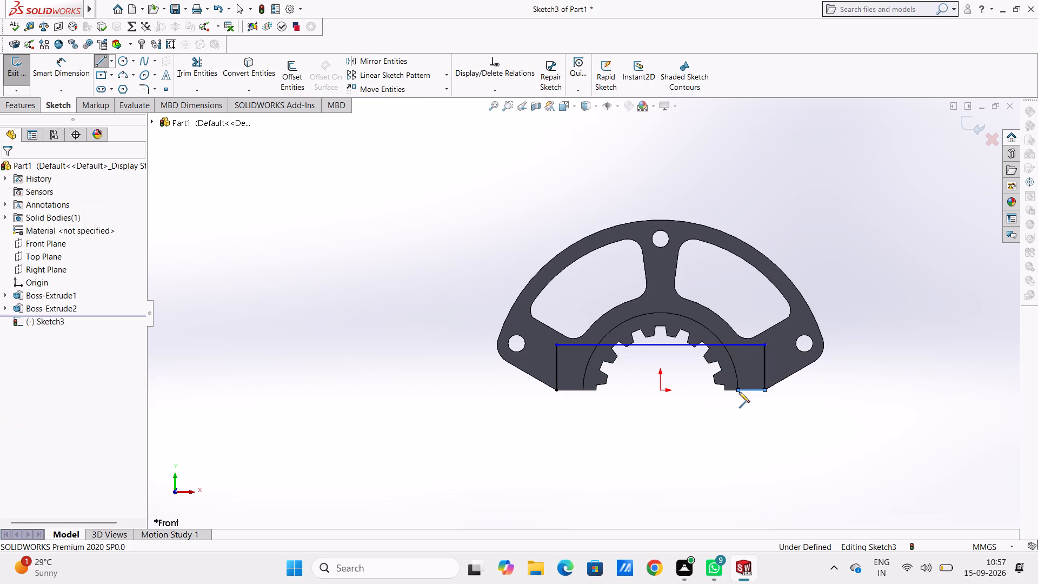
{"action": "key", "text": "Escape"}
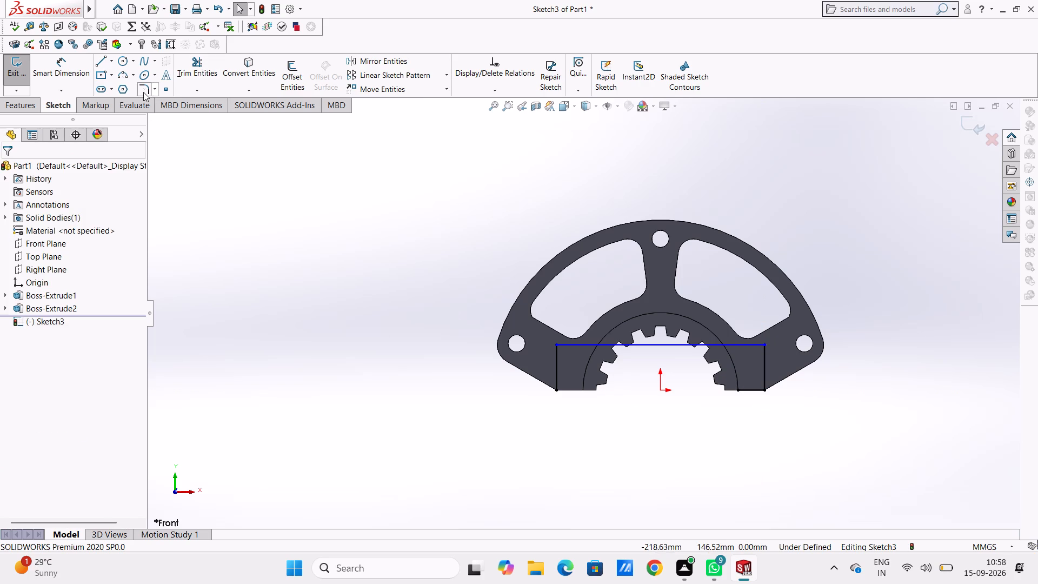
Sketch a 41 mm radius three-point arc along the toothed ring's left outer edge, from the flange's bottom edge to the long horizontal line.
{"action": "left_click", "coordinate": [121, 76]}
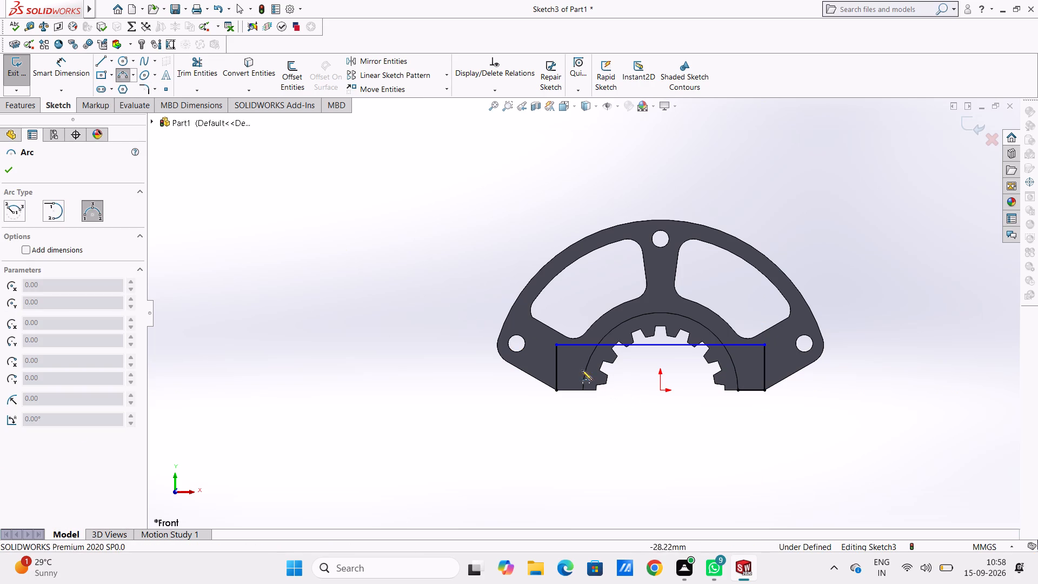
{"action": "left_click", "coordinate": [583, 390]}
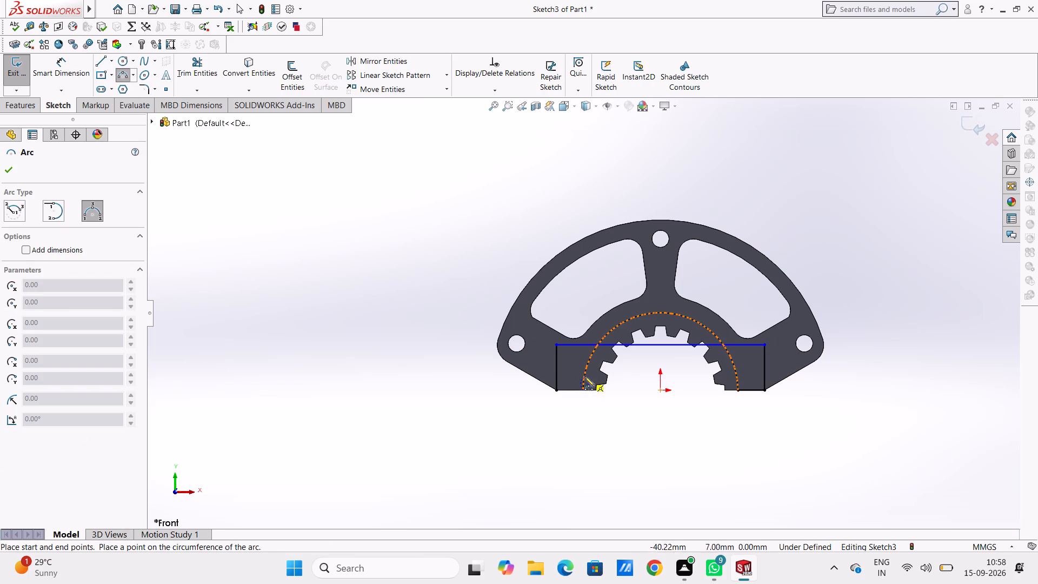
{"action": "left_click", "coordinate": [599, 345]}
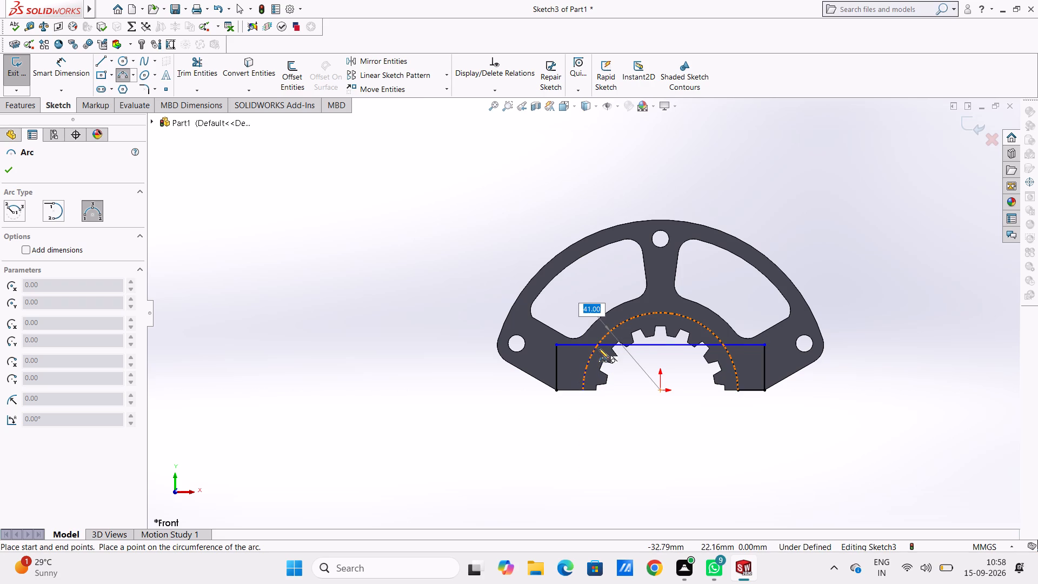
{"action": "left_click", "coordinate": [598, 348]}
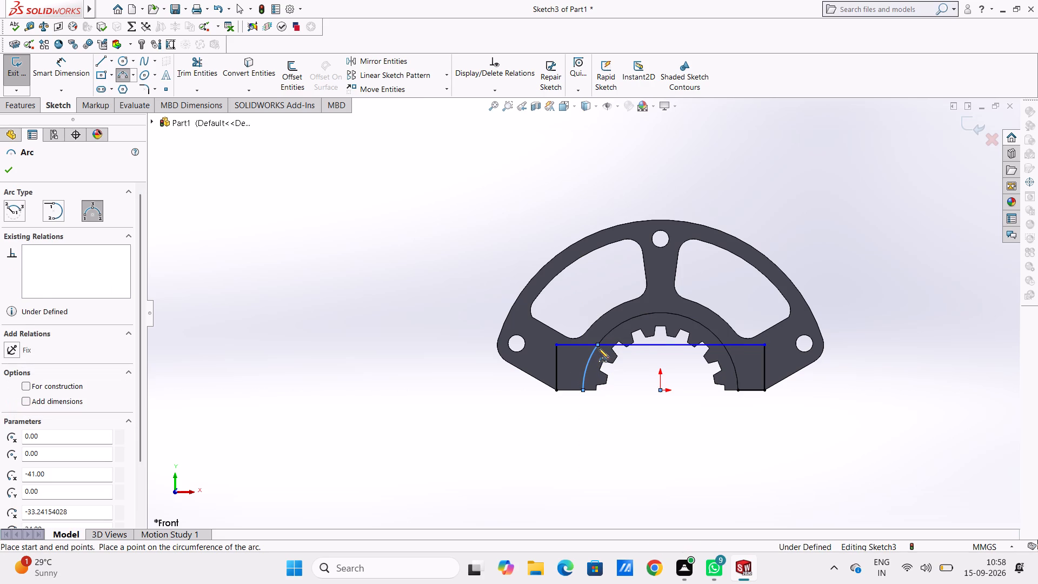
{"action": "key", "text": "Escape"}
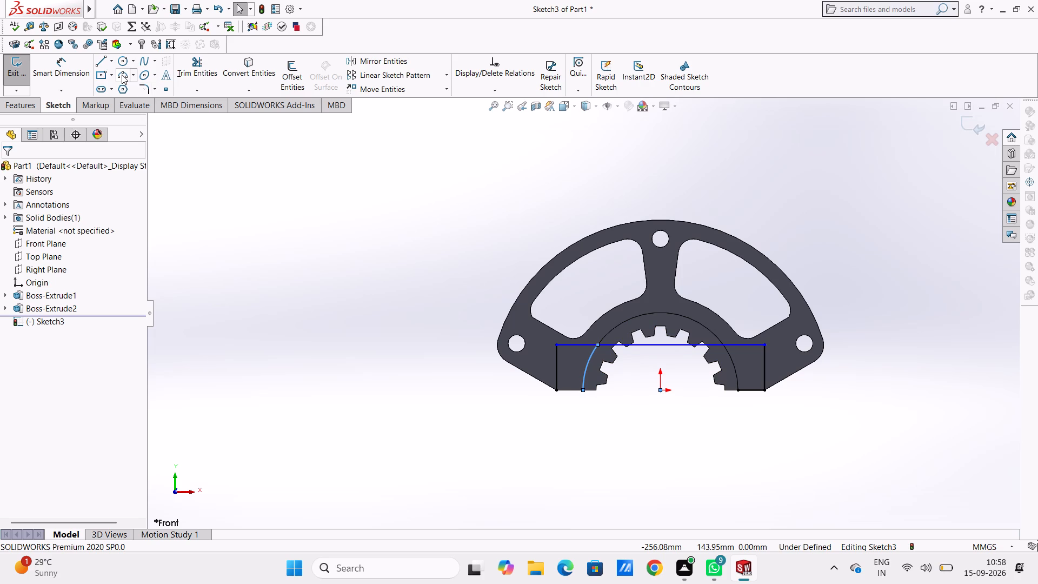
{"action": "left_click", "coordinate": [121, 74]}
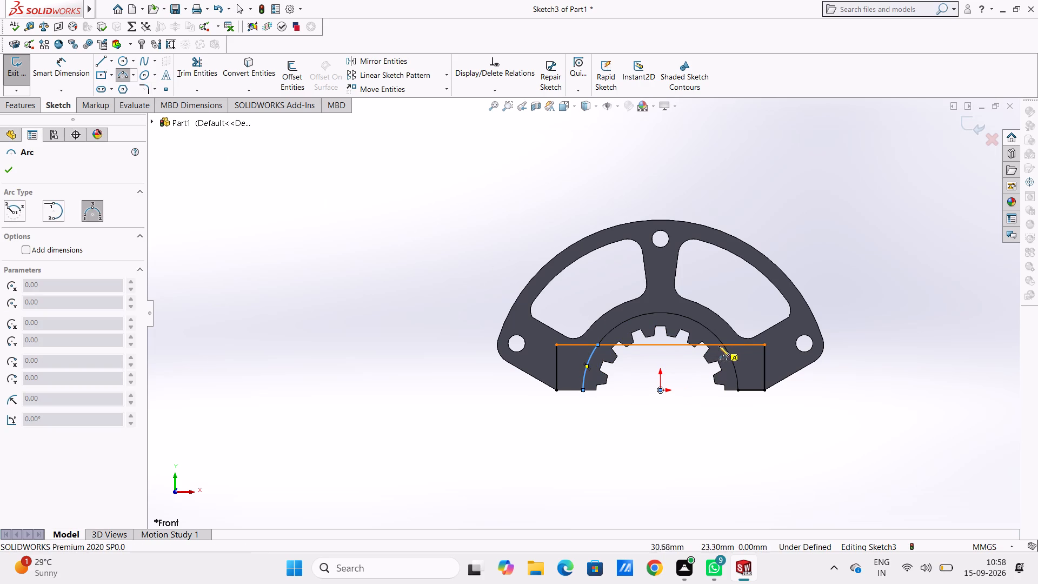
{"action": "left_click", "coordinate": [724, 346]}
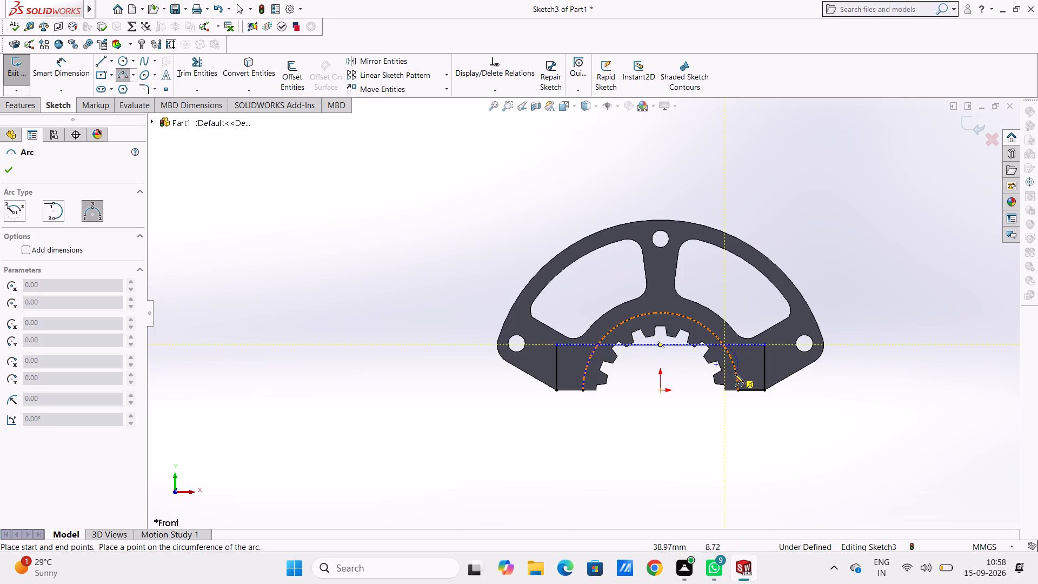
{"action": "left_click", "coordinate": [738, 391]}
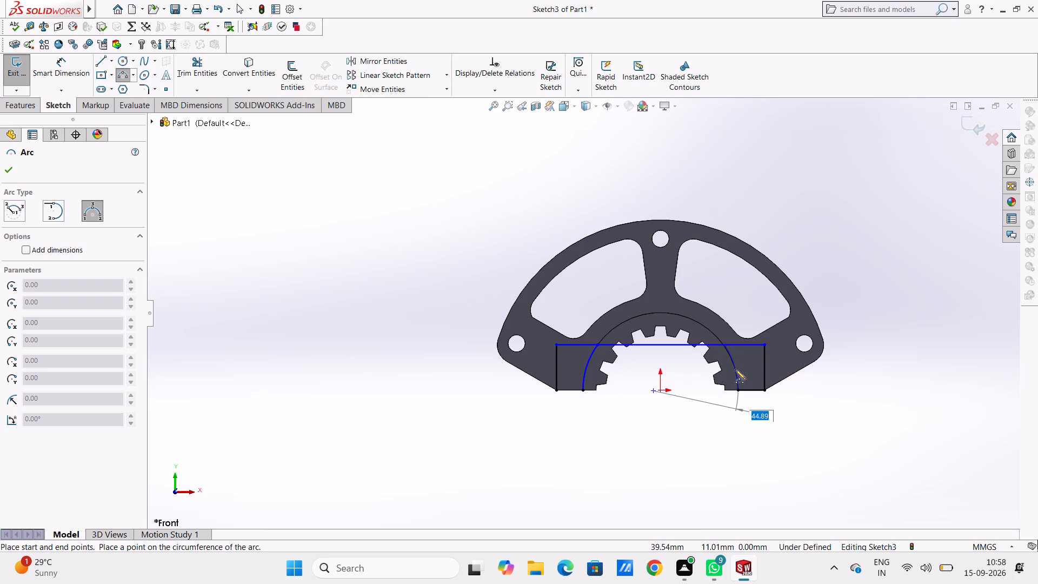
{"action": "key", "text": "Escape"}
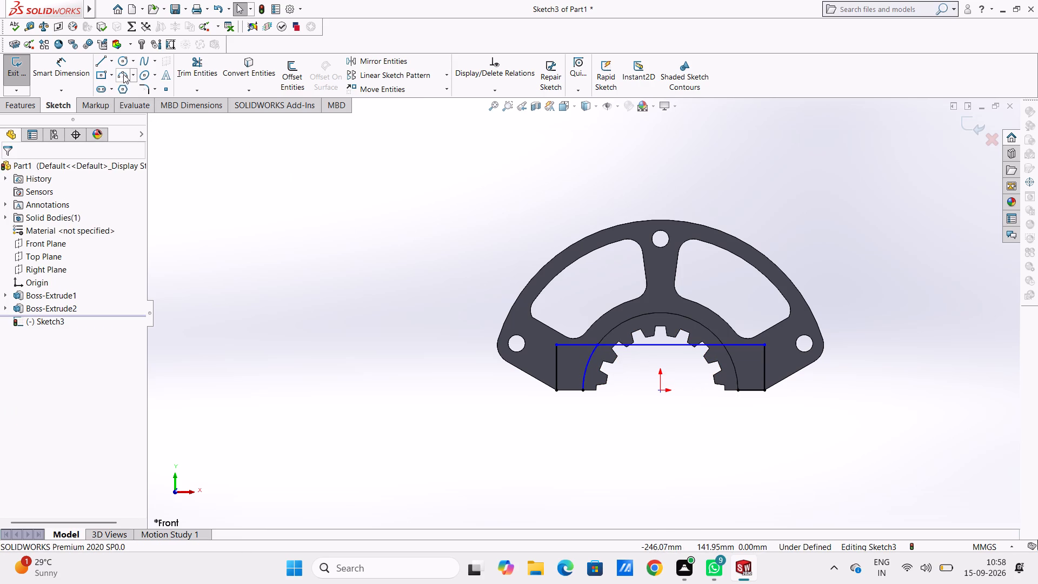
Sketch a 41 mm radius three-point arc along the ring's right outer edge, from the 14 mm line's inner end to the long horizontal line.
{"action": "left_click", "coordinate": [124, 74]}
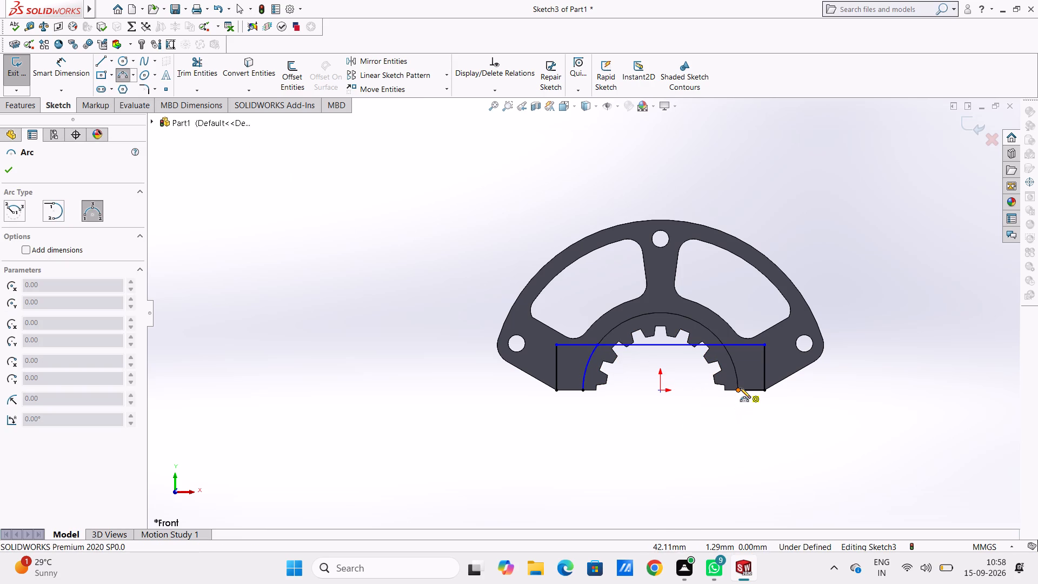
{"action": "left_click", "coordinate": [738, 391]}
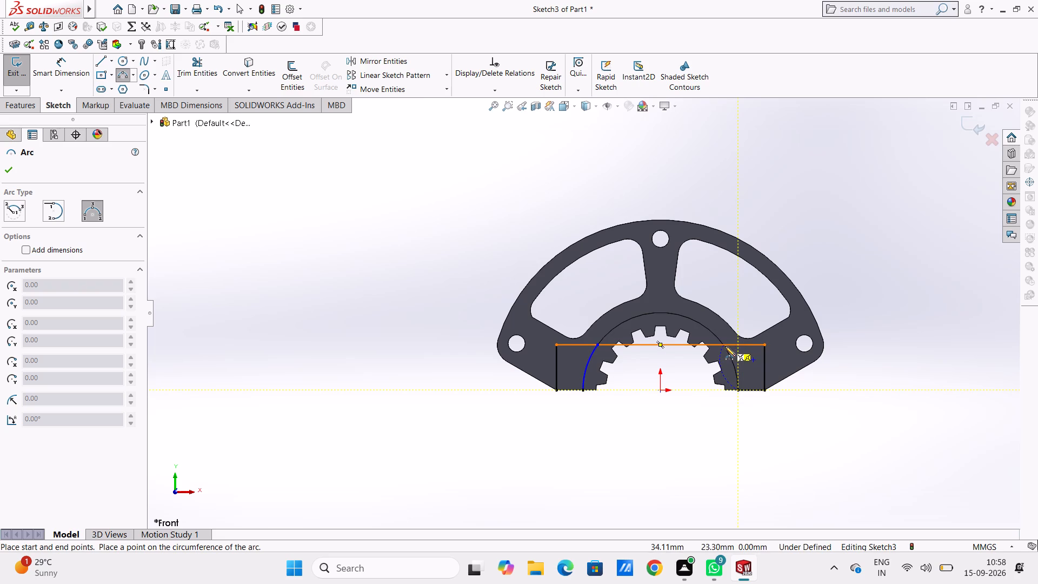
{"action": "left_click", "coordinate": [725, 346]}
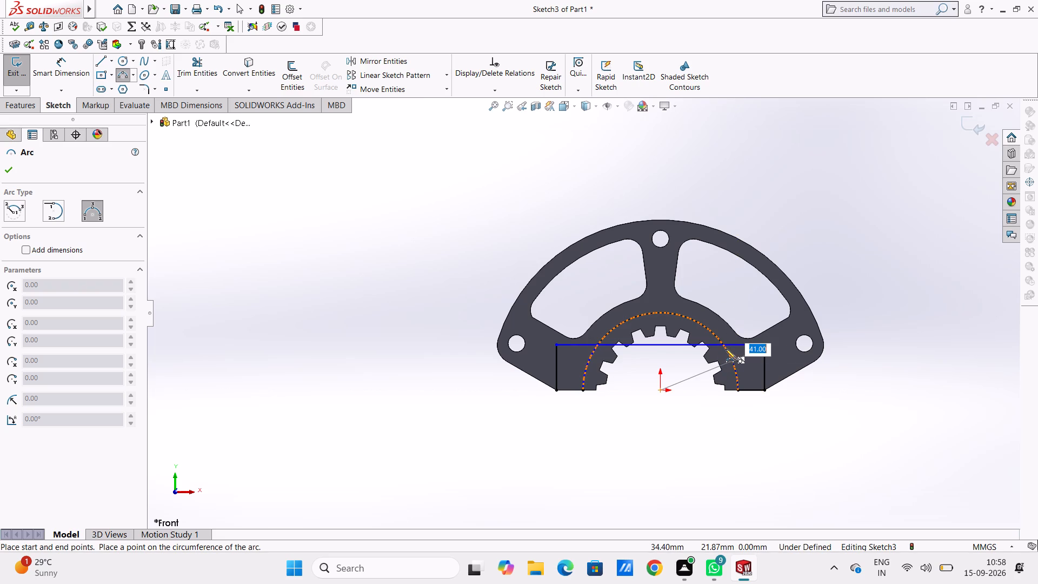
{"action": "left_click", "coordinate": [726, 349]}
{"action": "key", "text": "Escape"}
{"action": "key", "text": "Escape"}
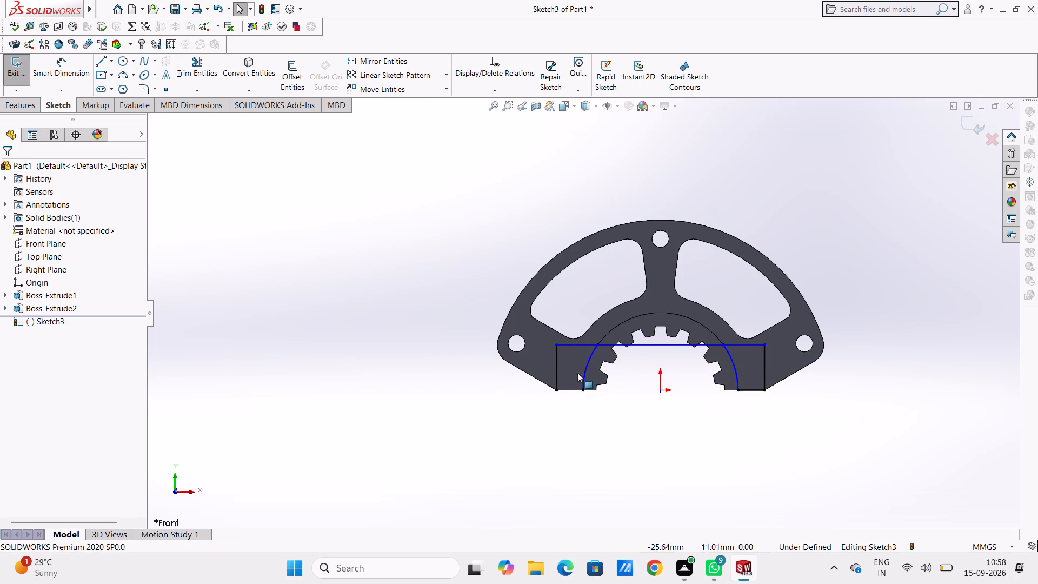
Trim away the part of the long horizontal line between the two arcs.
{"action": "left_click", "coordinate": [206, 68]}
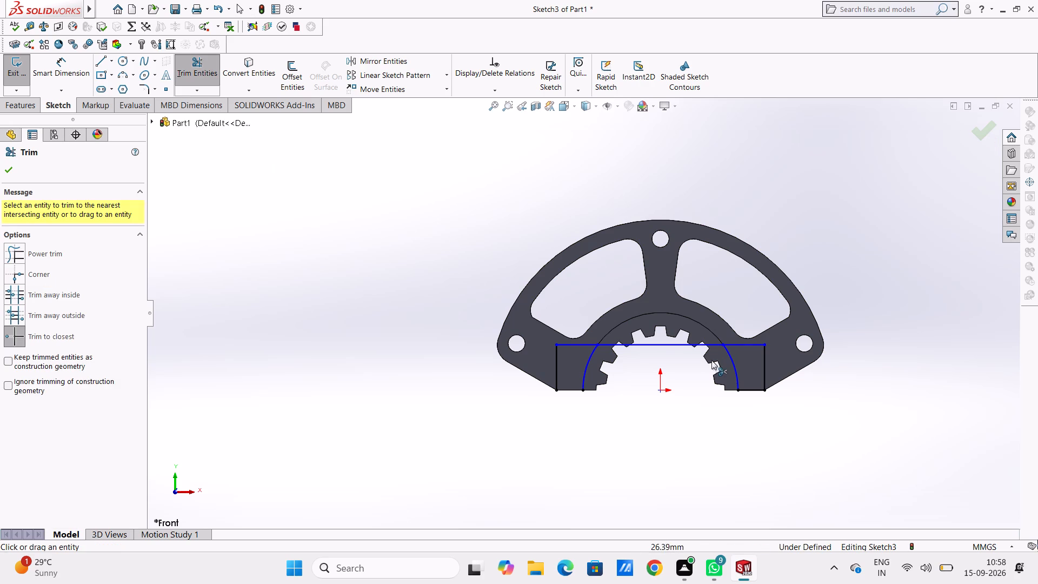
{"action": "left_click", "coordinate": [674, 343]}
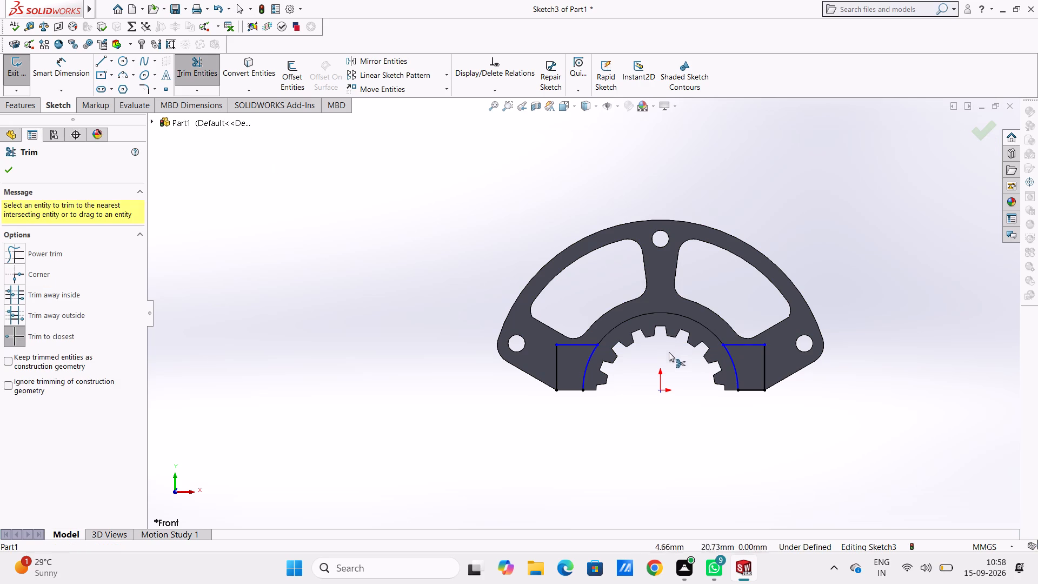
{"action": "key", "text": "Escape"}
{"action": "key", "text": "Escape"}
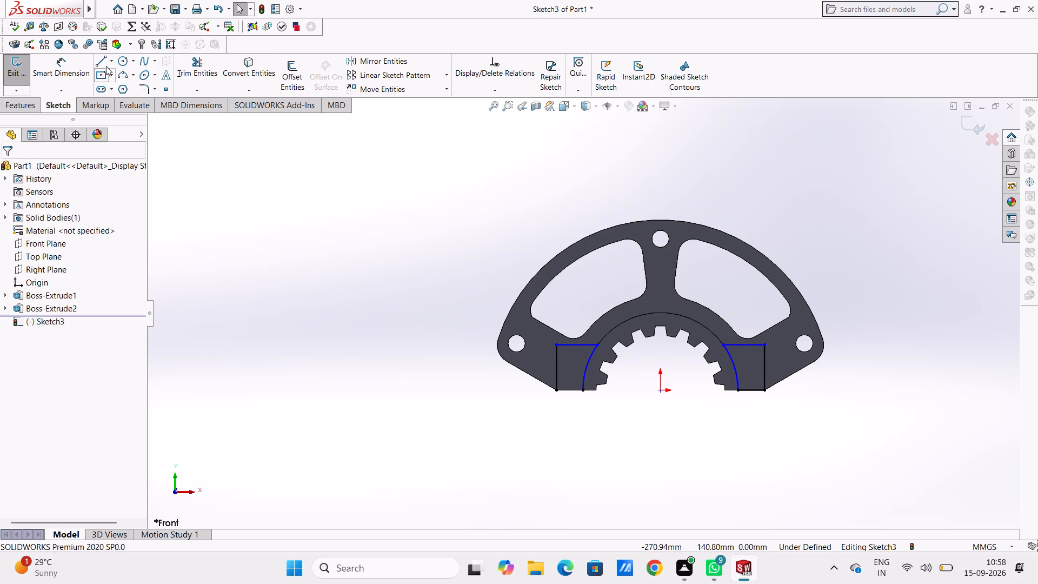
Sketch horizontal bottom lines joining the outer corners to the arc ends on both blocks, 14 mm long on the left block.
{"action": "left_click", "coordinate": [106, 66]}
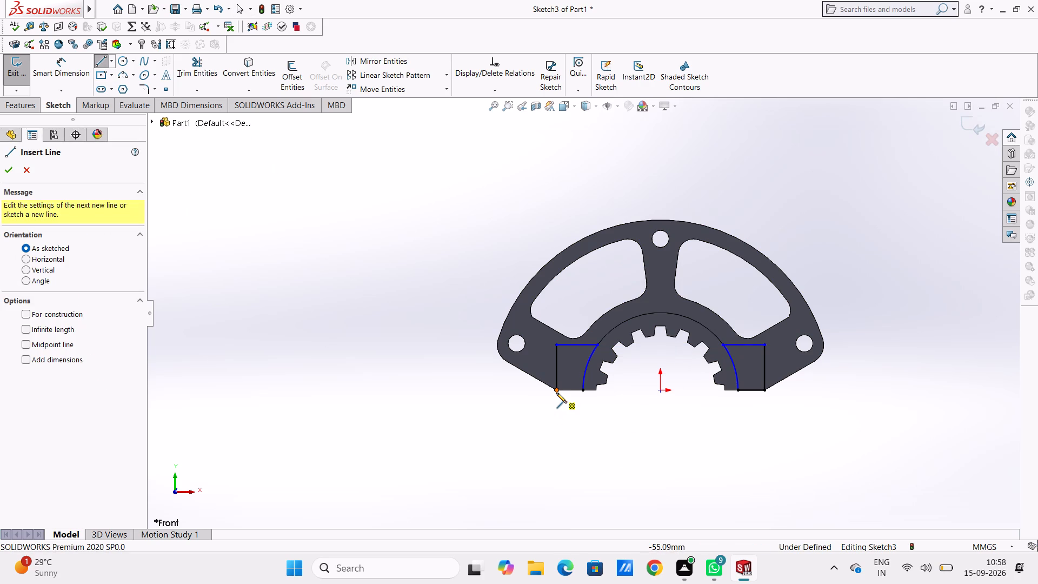
{"action": "left_click", "coordinate": [556, 393]}
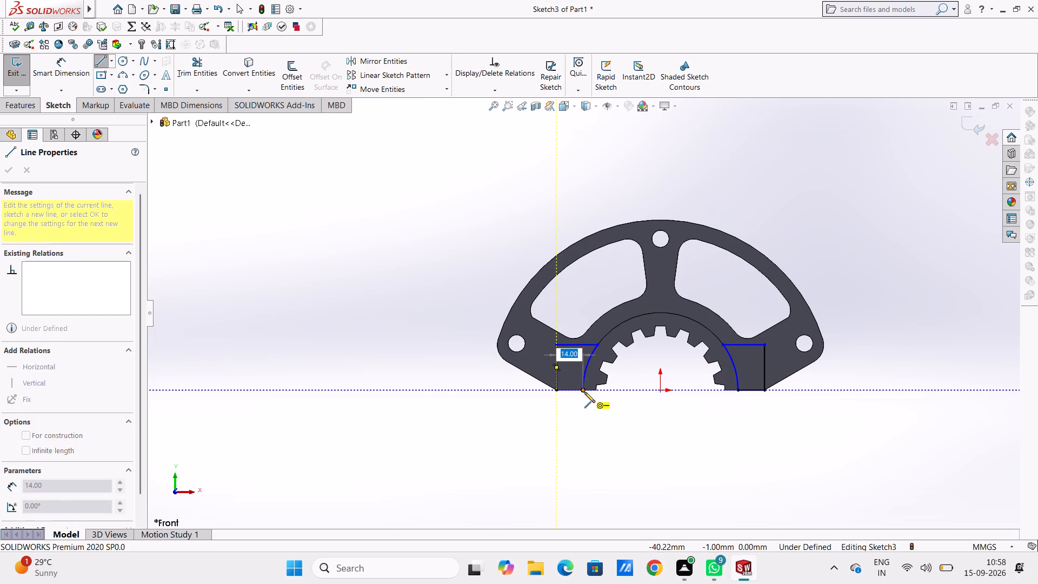
{"action": "left_click", "coordinate": [584, 392]}
{"action": "key", "text": "Escape"}
{"action": "key", "text": "Escape"}
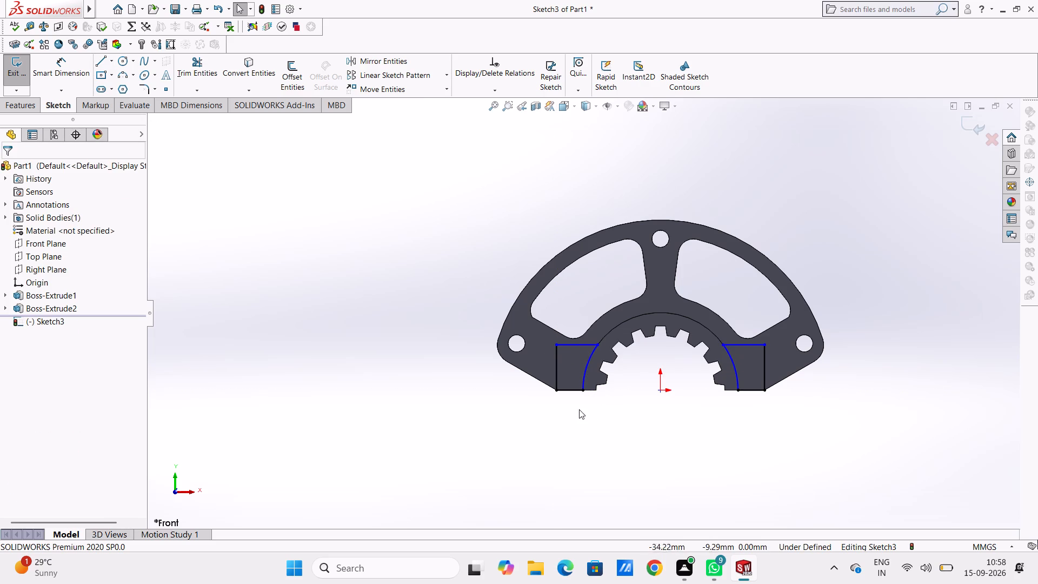
{"action": "left_click", "coordinate": [99, 62]}
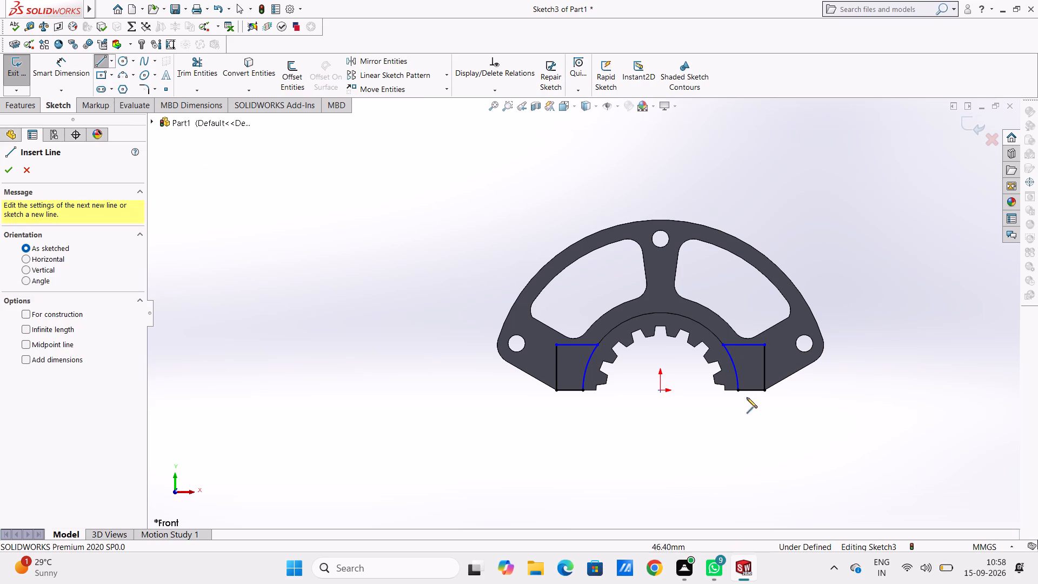
{"action": "left_click", "coordinate": [738, 391]}
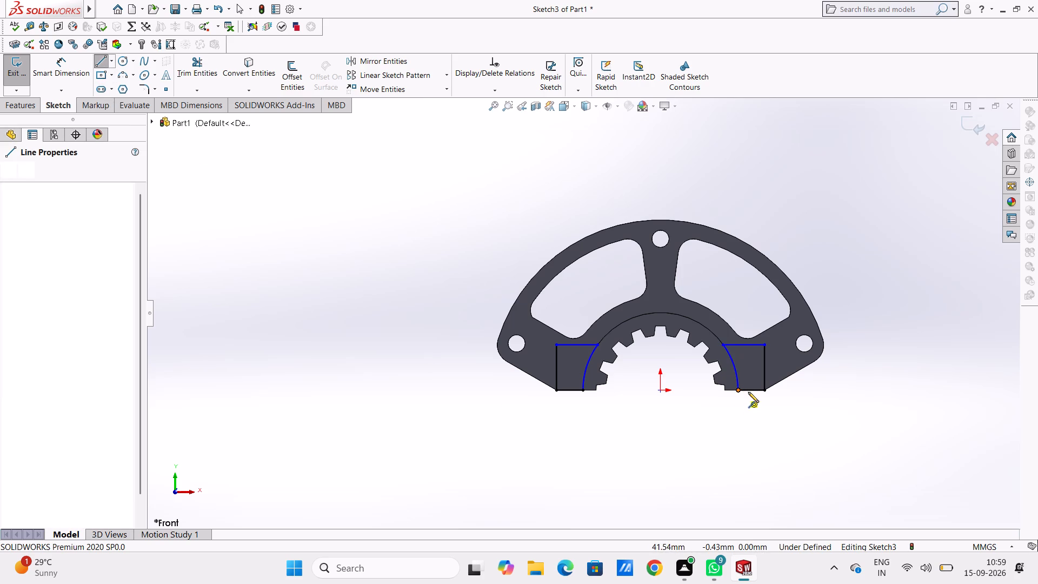
{"action": "left_click", "coordinate": [762, 393]}
{"action": "key", "text": "Escape"}
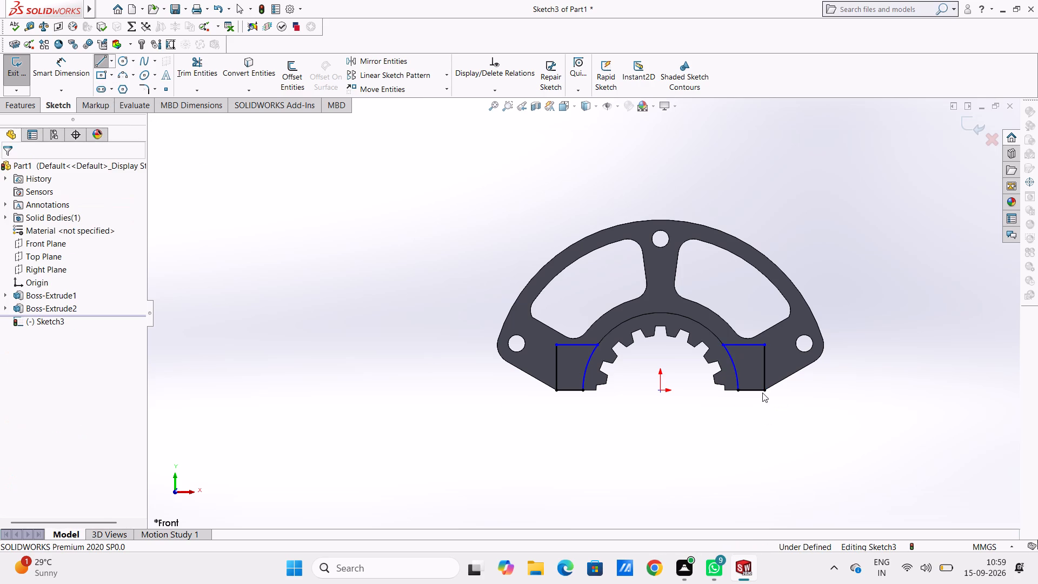
{"action": "key", "text": "Escape"}
Dimension the left block's outer vertical line at 24 mm.
{"action": "left_click", "coordinate": [65, 70]}
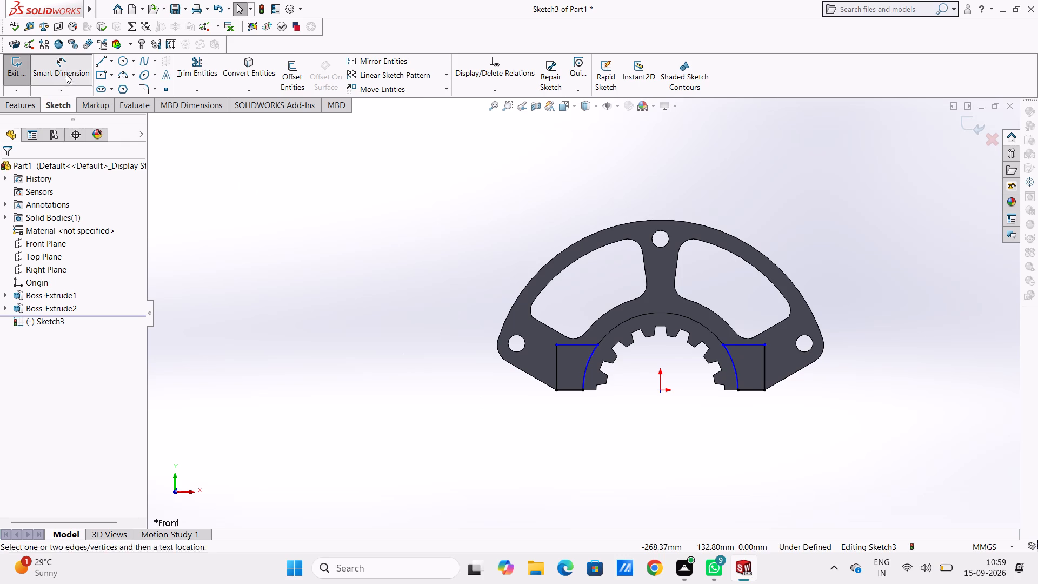
{"action": "left_click", "coordinate": [554, 370]}
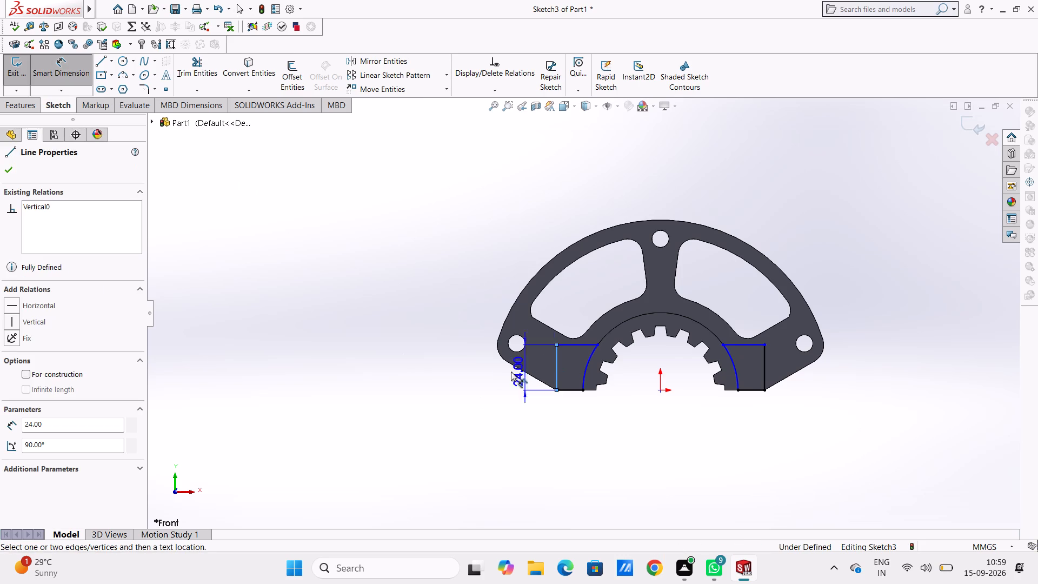
{"action": "left_click", "coordinate": [431, 364]}
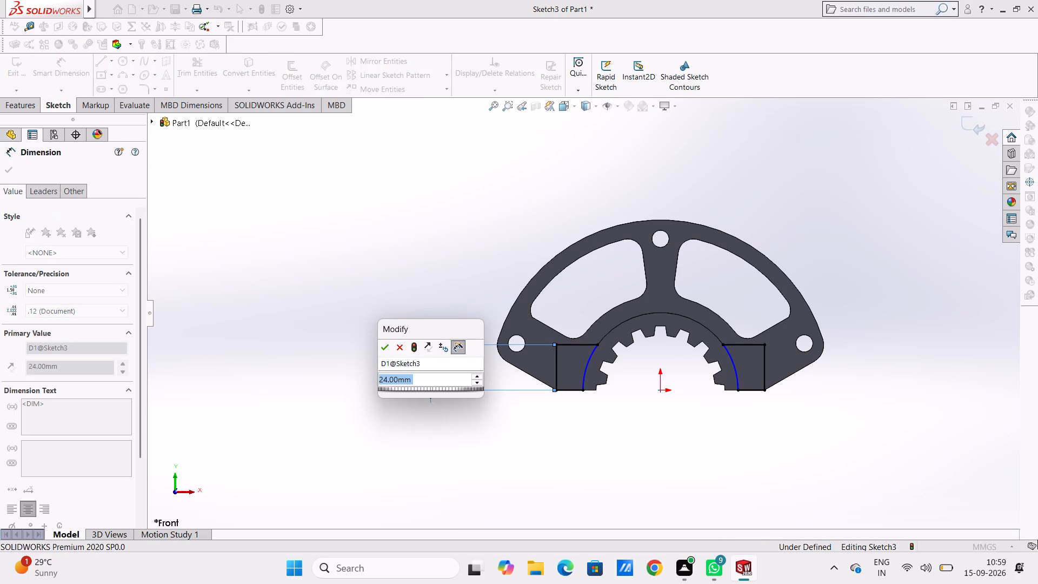
{"action": "key", "text": "Return"}
{"action": "left_click", "coordinate": [443, 444]}
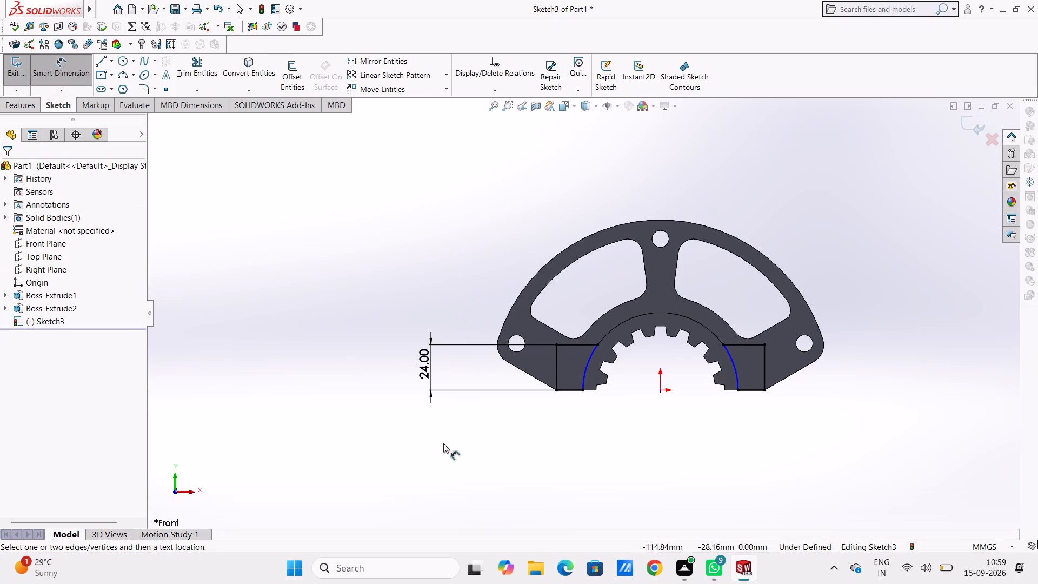
Dimension the left and right block arcs with a radius of 41 mm each.
{"action": "left_click", "coordinate": [587, 359]}
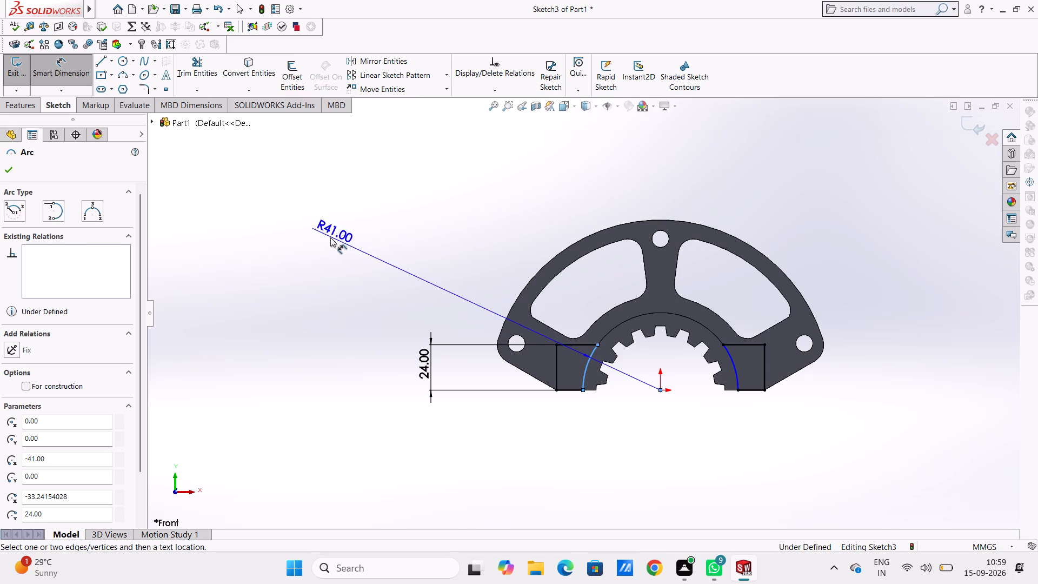
{"action": "left_click", "coordinate": [318, 253]}
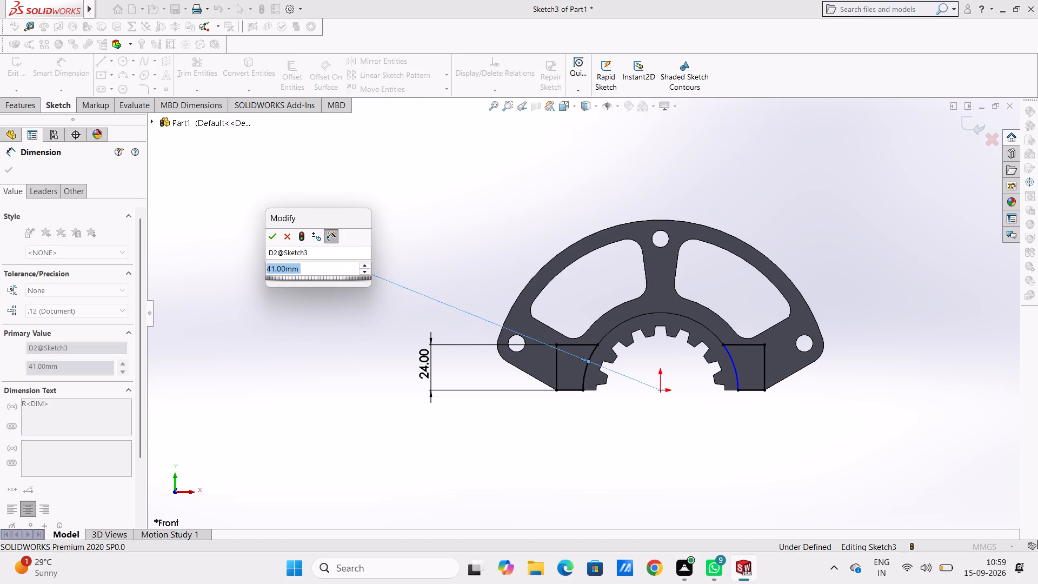
{"action": "key", "text": "period"}
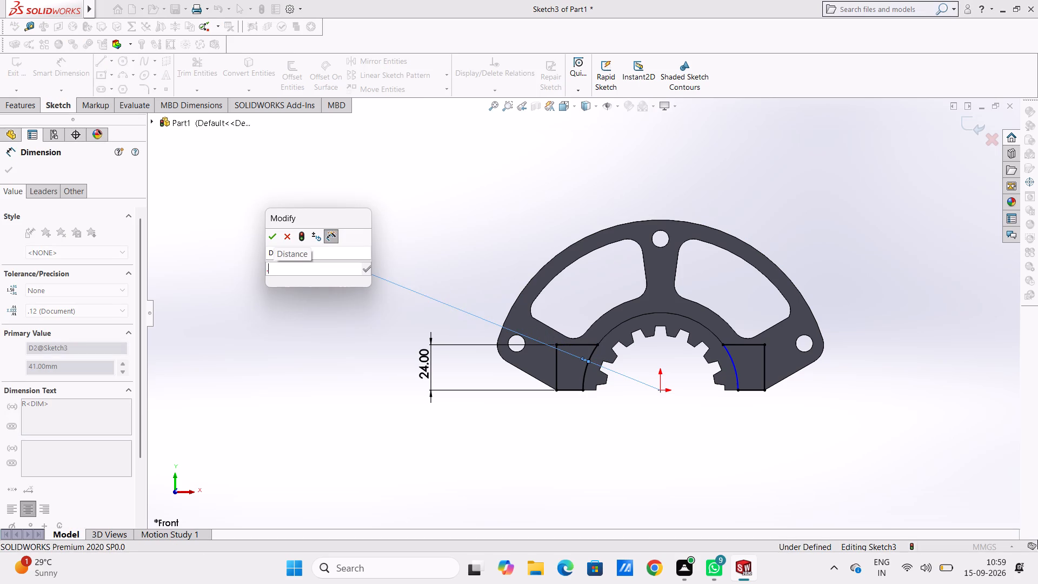
{"action": "key", "text": "BackSpace"}
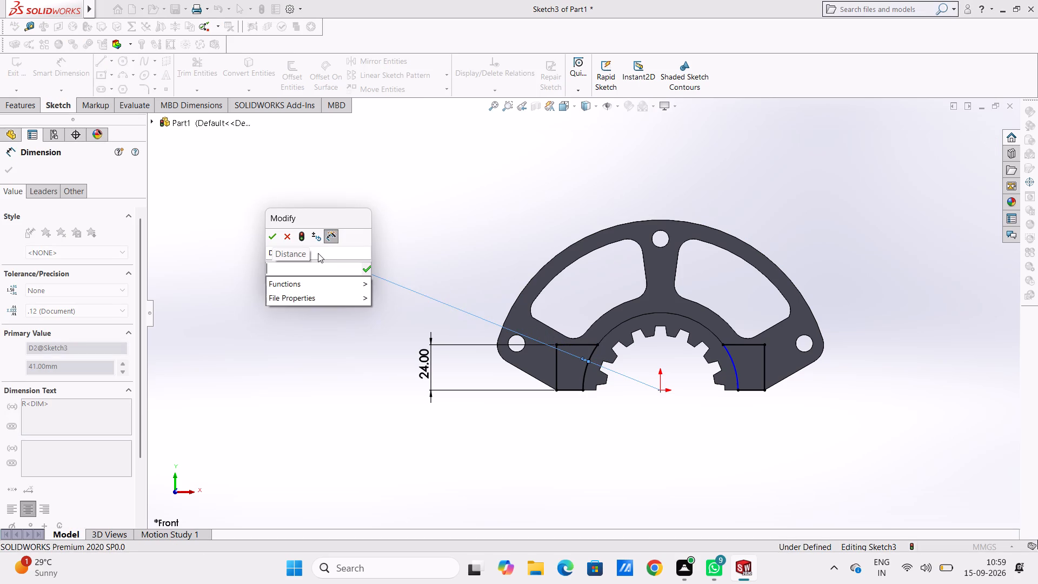
{"action": "type", "text": "41"}
{"action": "key", "text": "Return"}
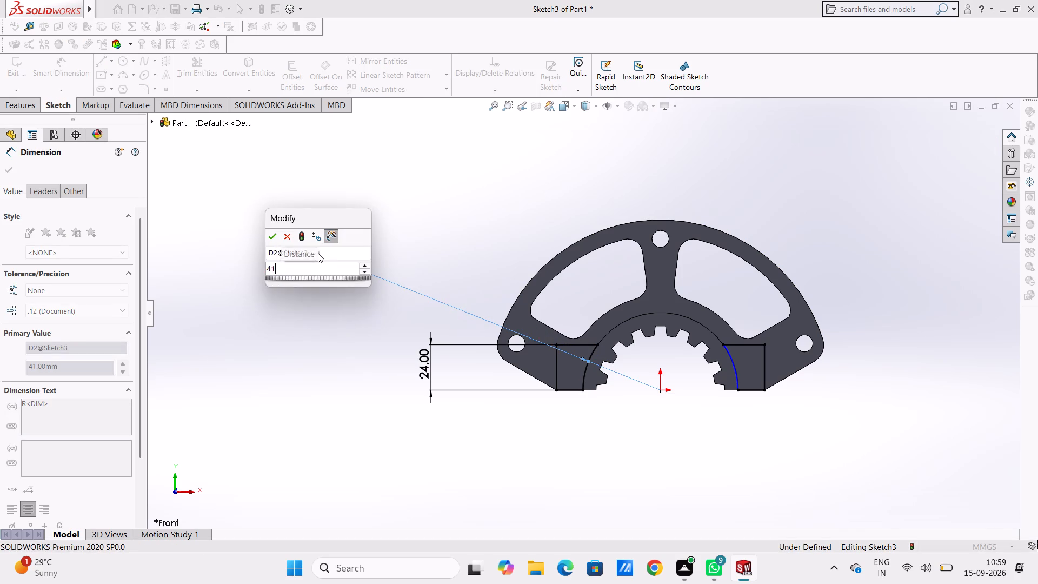
{"action": "scroll", "coordinate": [318, 253], "scroll_direction": "up", "scroll_amount": 1}
{"action": "left_click", "coordinate": [327, 290]}
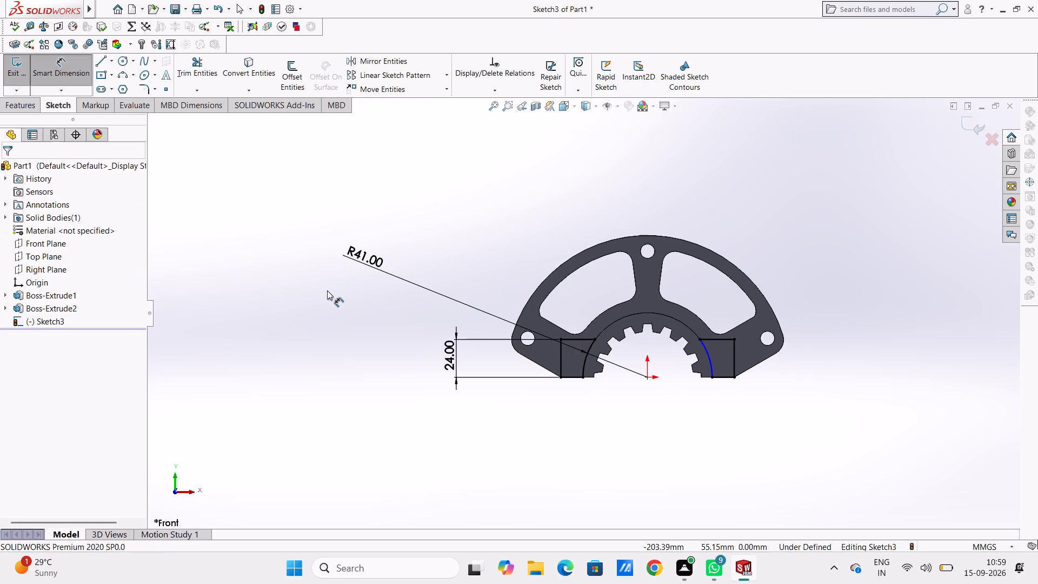
{"action": "left_click", "coordinate": [712, 362]}
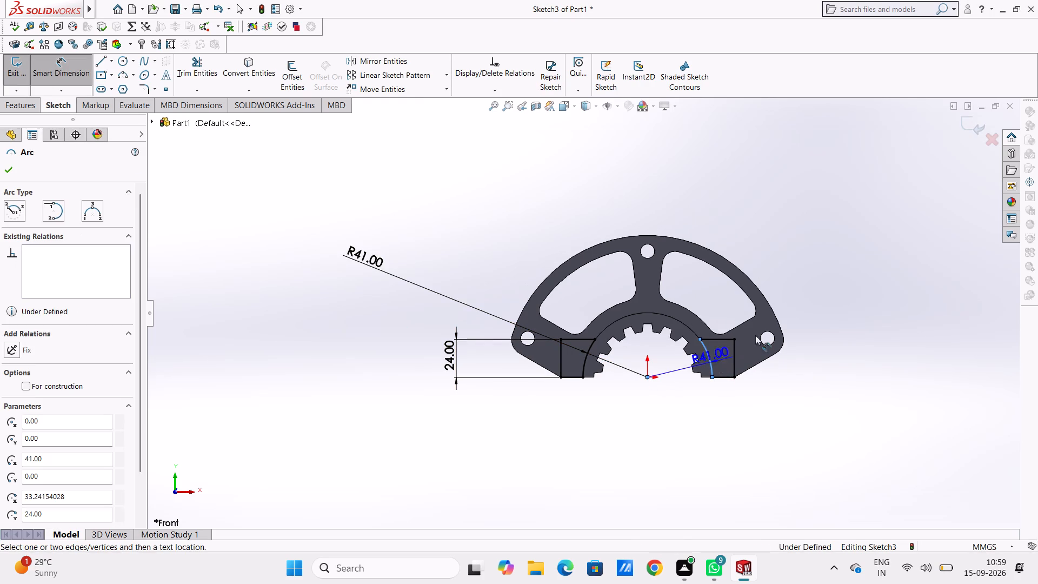
{"action": "left_click", "coordinate": [856, 295]}
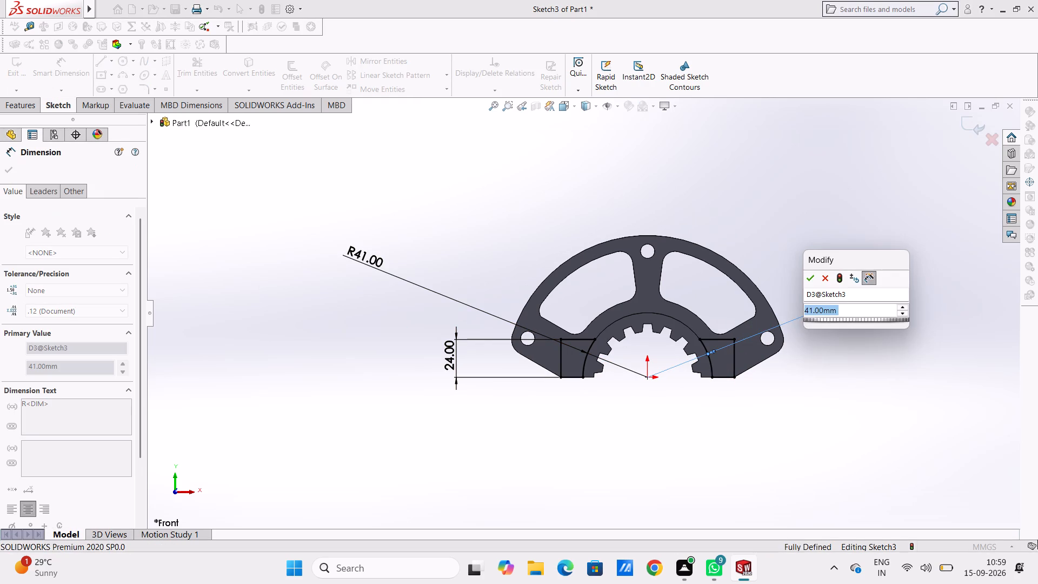
{"action": "key", "text": "Return"}
{"action": "left_click", "coordinate": [859, 318]}
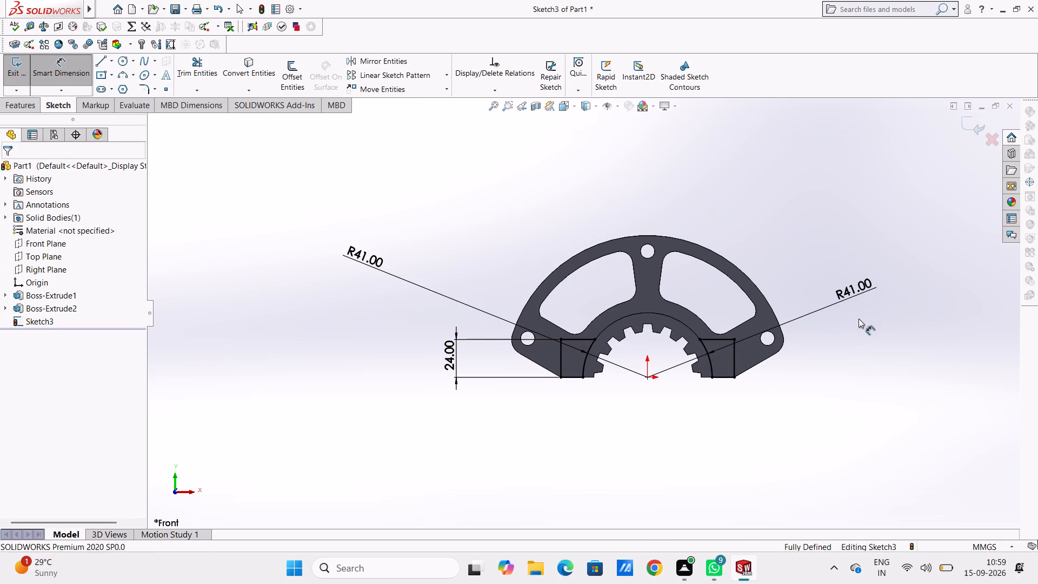
Extrude both side block contours of the sketch as a blind boss 22 mm deep, merged with the part.
{"action": "key", "text": "Escape"}
{"action": "key", "text": "Escape"}
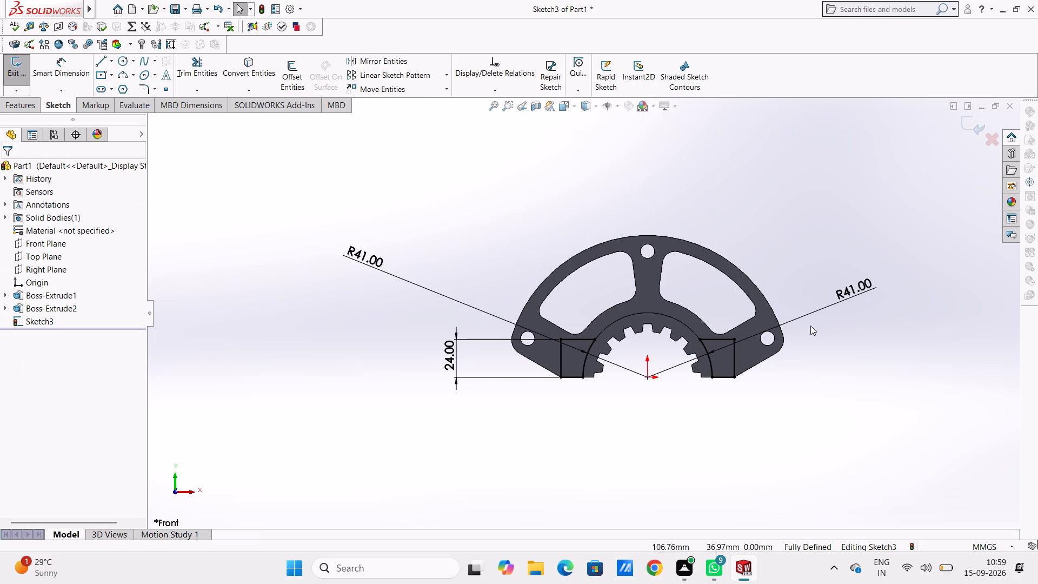
{"action": "scroll", "coordinate": [807, 329], "scroll_direction": "down", "scroll_amount": 2}
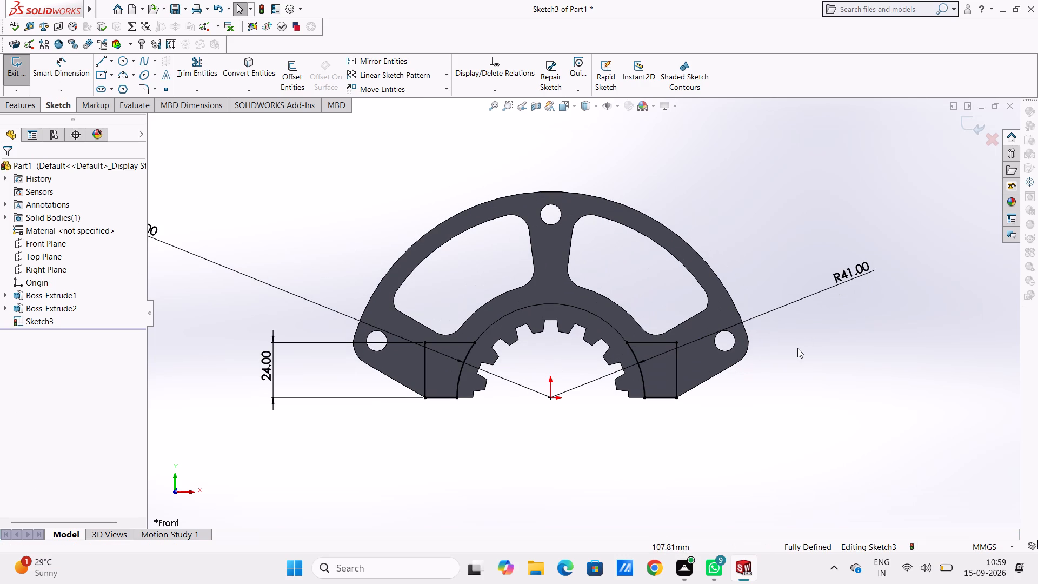
{"action": "key", "text": "ctrl+7"}
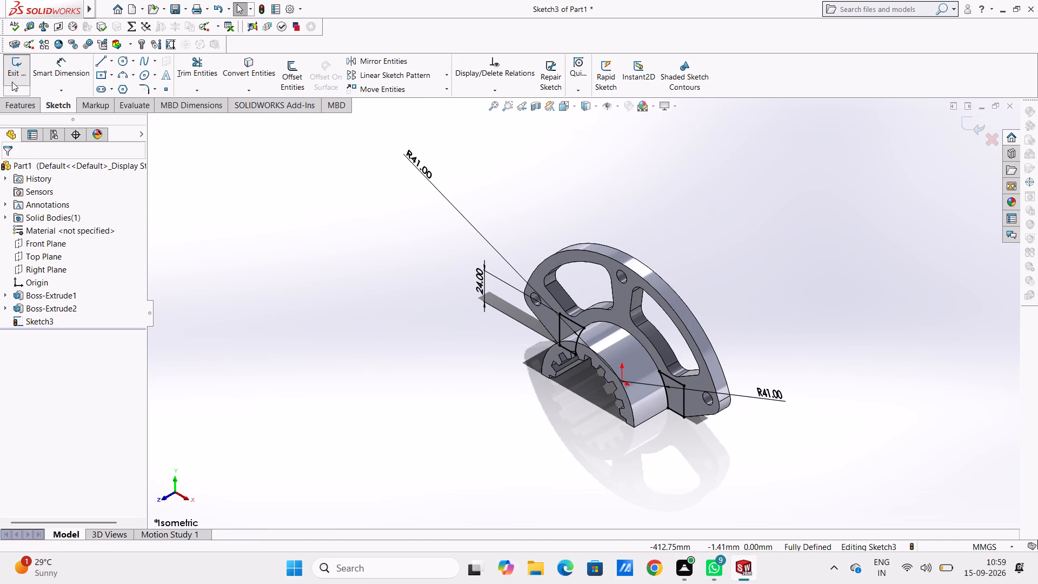
{"action": "left_click", "coordinate": [11, 101]}
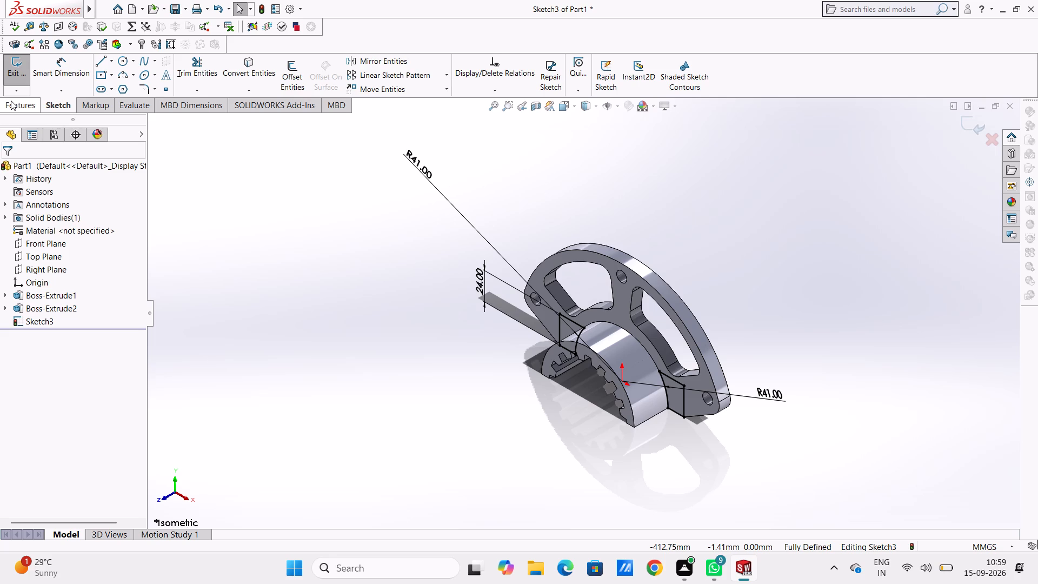
{"action": "left_click", "coordinate": [23, 79]}
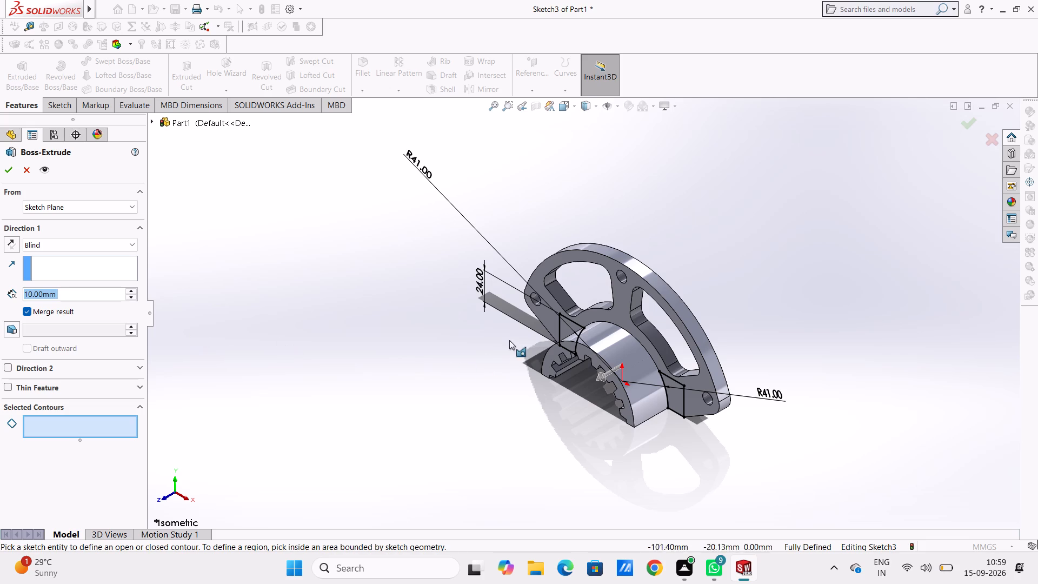
{"action": "left_click", "coordinate": [563, 330]}
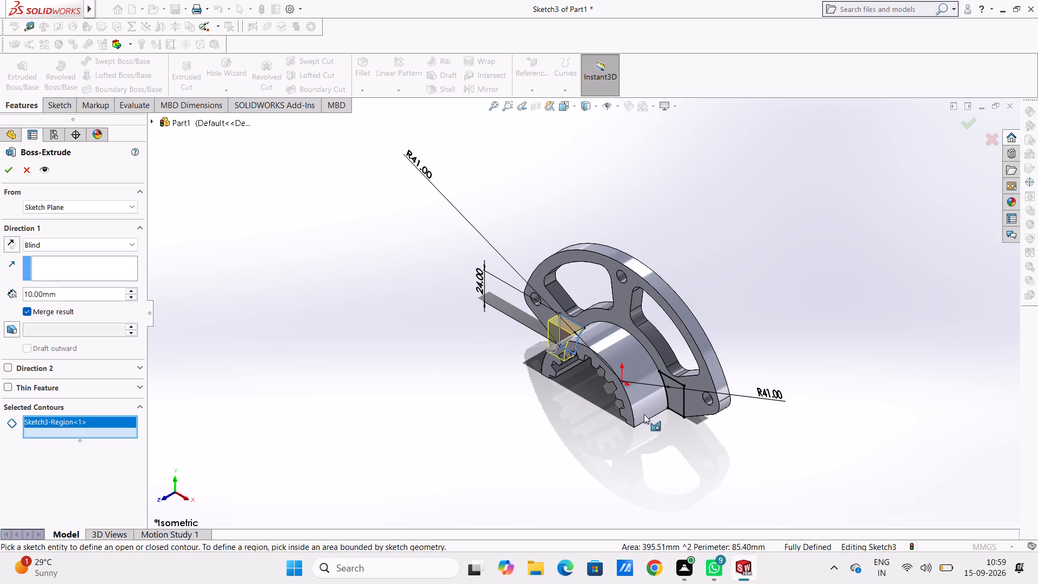
{"action": "left_click", "coordinate": [669, 396]}
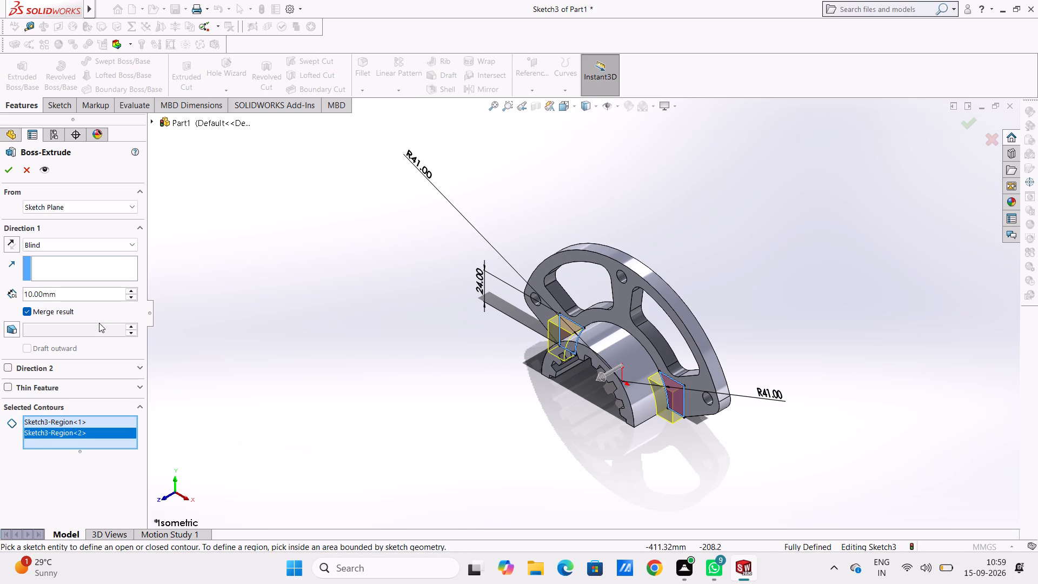
{"action": "left_click", "coordinate": [105, 283]}
{"action": "double_click", "coordinate": [105, 287]}
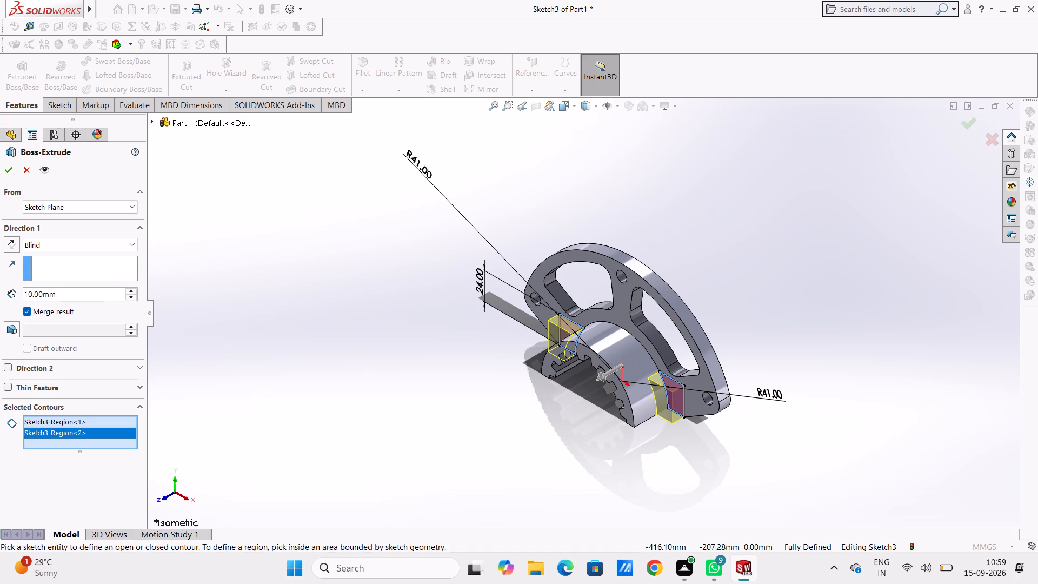
{"action": "double_click", "coordinate": [104, 293]}
{"action": "double_click", "coordinate": [104, 294]}
{"action": "type", "text": "32"}
{"action": "key", "text": "Return"}
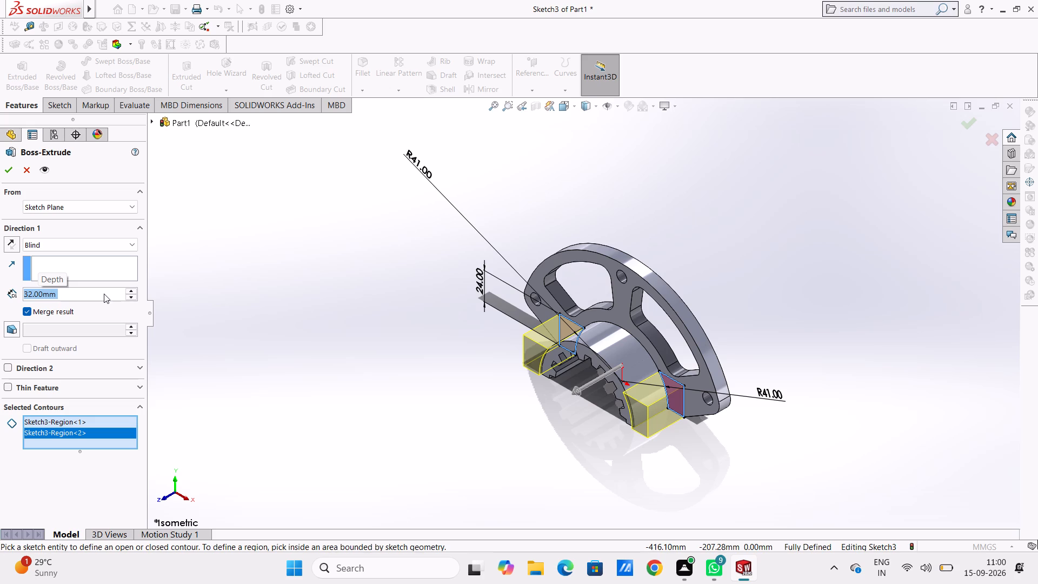
{"action": "type", "text": "22"}
{"action": "key", "text": "Return"}
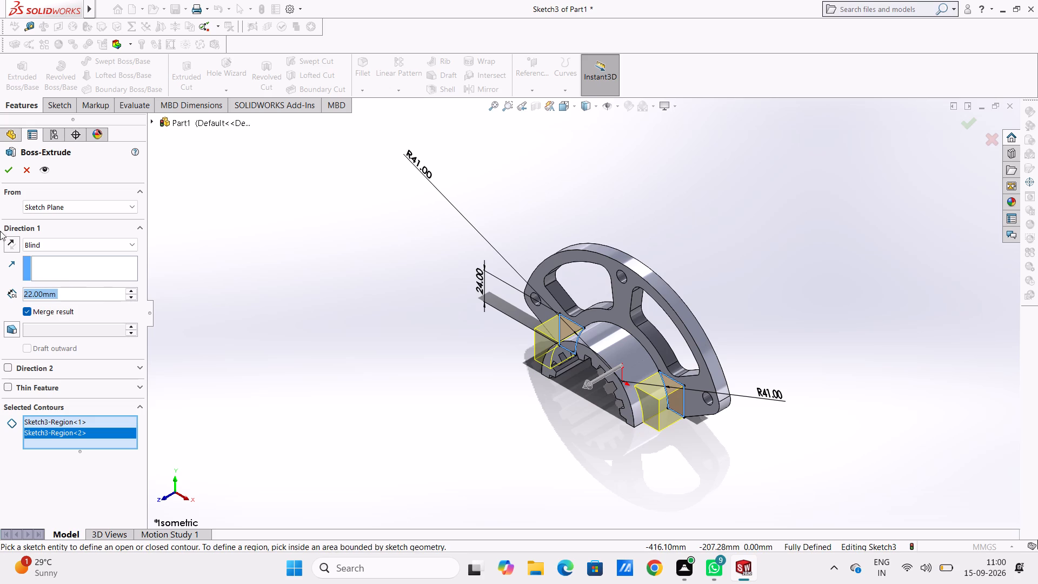
{"action": "left_click", "coordinate": [6, 168]}
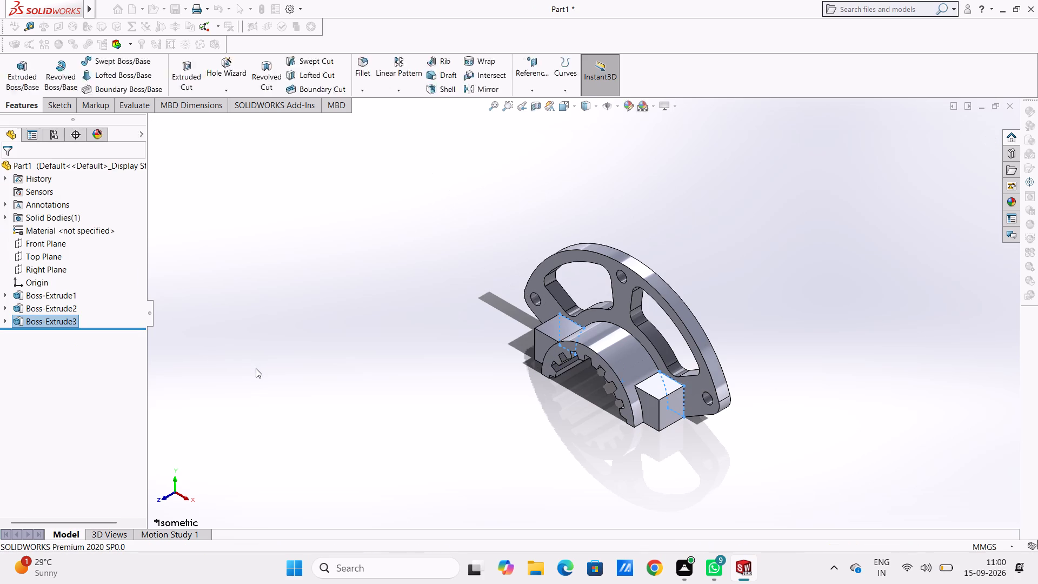
Examine the part with its new side blocks from several angles, including the toothed bore and the front.
{"action": "left_click", "coordinate": [287, 379]}
{"action": "scroll", "coordinate": [285, 380], "scroll_direction": "down", "scroll_amount": 1}
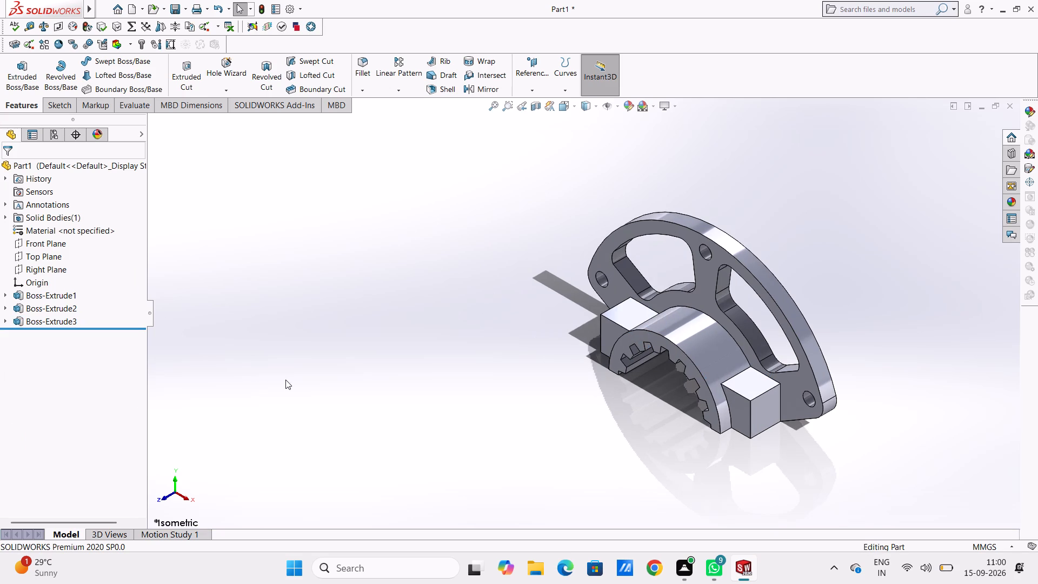
{"action": "middle_click_drag", "start_coordinate": [815, 290], "coordinate": [782, 307]}
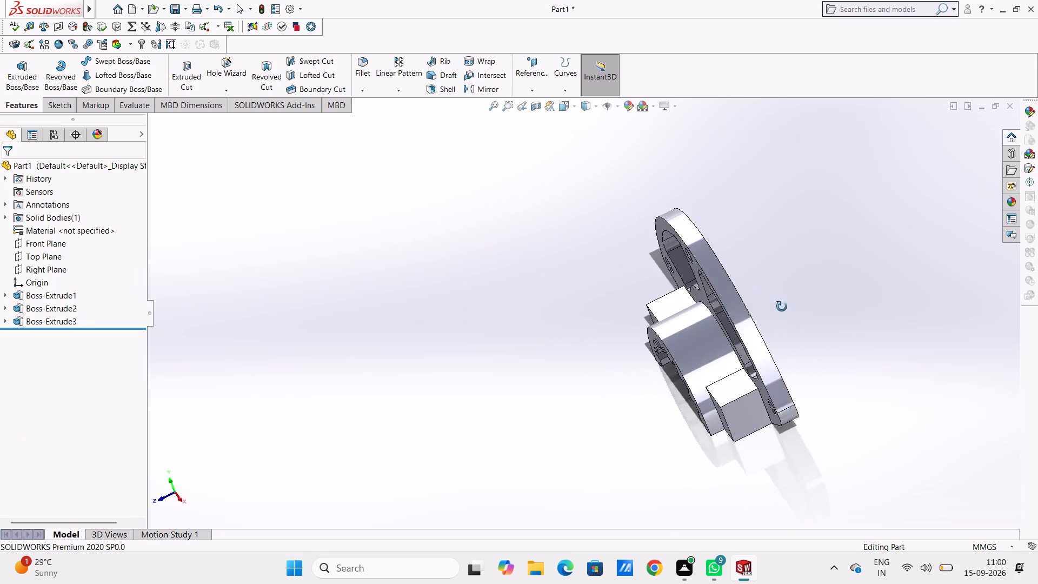
{"action": "middle_click_drag", "start_coordinate": [782, 307], "coordinate": [582, 441]}
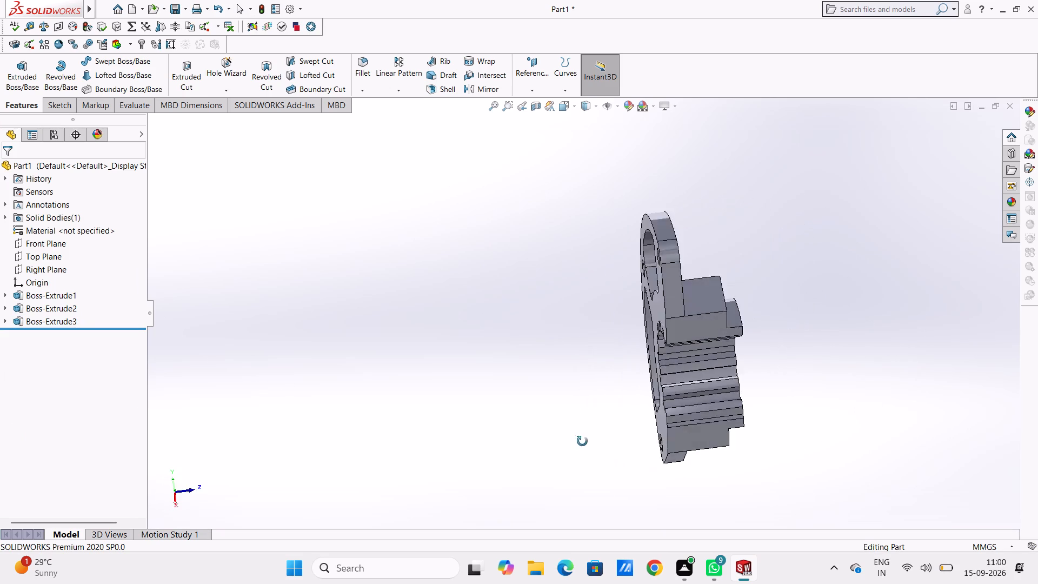
{"action": "middle_click_drag", "start_coordinate": [582, 441], "coordinate": [396, 415]}
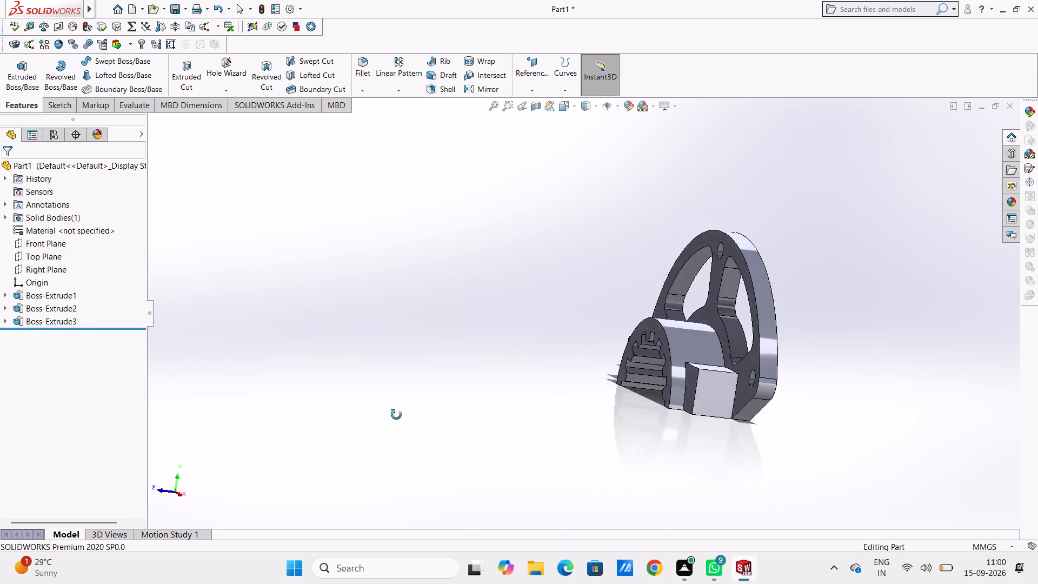
{"action": "middle_click_drag", "start_coordinate": [396, 415], "coordinate": [487, 488]}
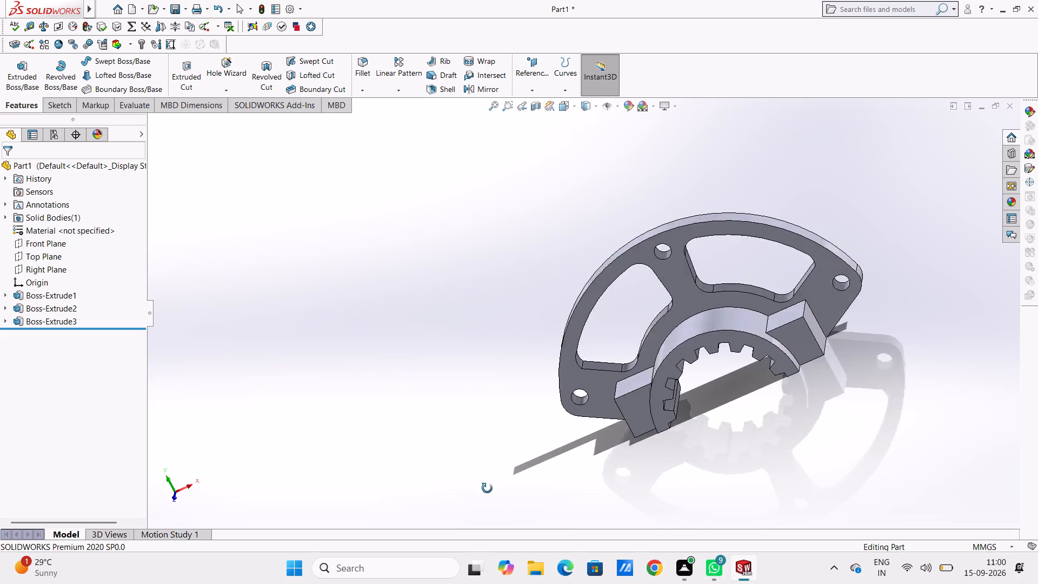
{"action": "middle_click_drag", "start_coordinate": [487, 488], "coordinate": [631, 130]}
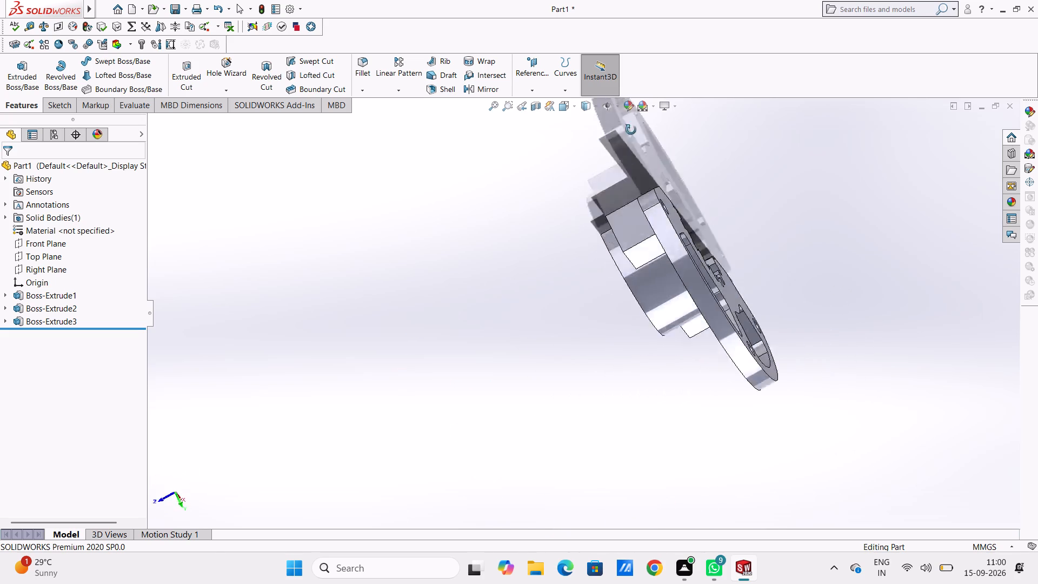
{"action": "middle_click_drag", "start_coordinate": [631, 130], "coordinate": [247, 164]}
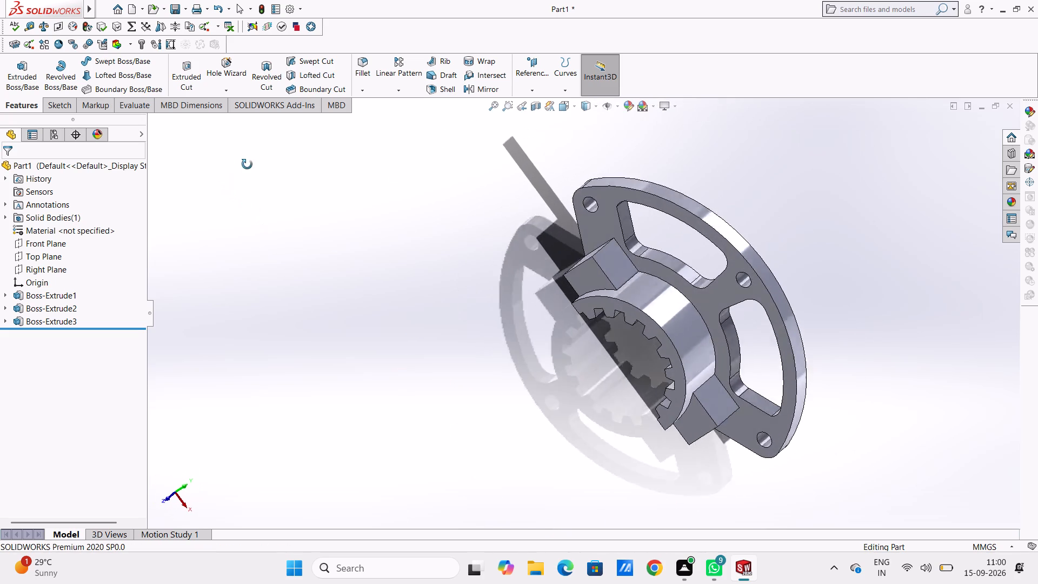
{"action": "middle_click_drag", "start_coordinate": [247, 164], "coordinate": [261, 201]}
{"action": "scroll", "coordinate": [261, 201], "scroll_direction": "up", "scroll_amount": 1}
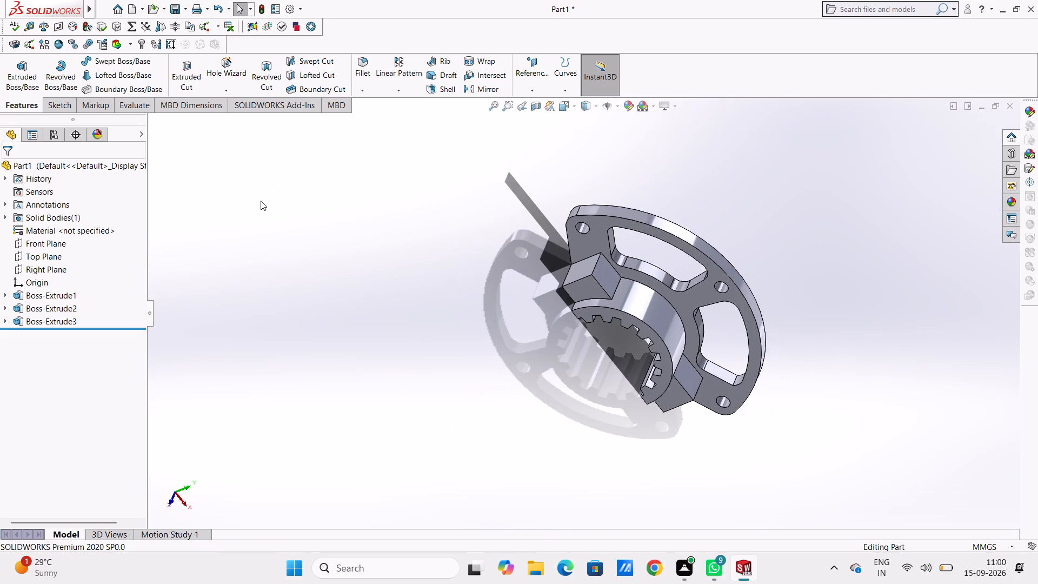
{"action": "key", "text": "Escape"}
{"action": "middle_click_drag", "start_coordinate": [563, 363], "coordinate": [561, 251]}
{"action": "scroll", "coordinate": [568, 327], "scroll_direction": "up", "scroll_amount": 1}
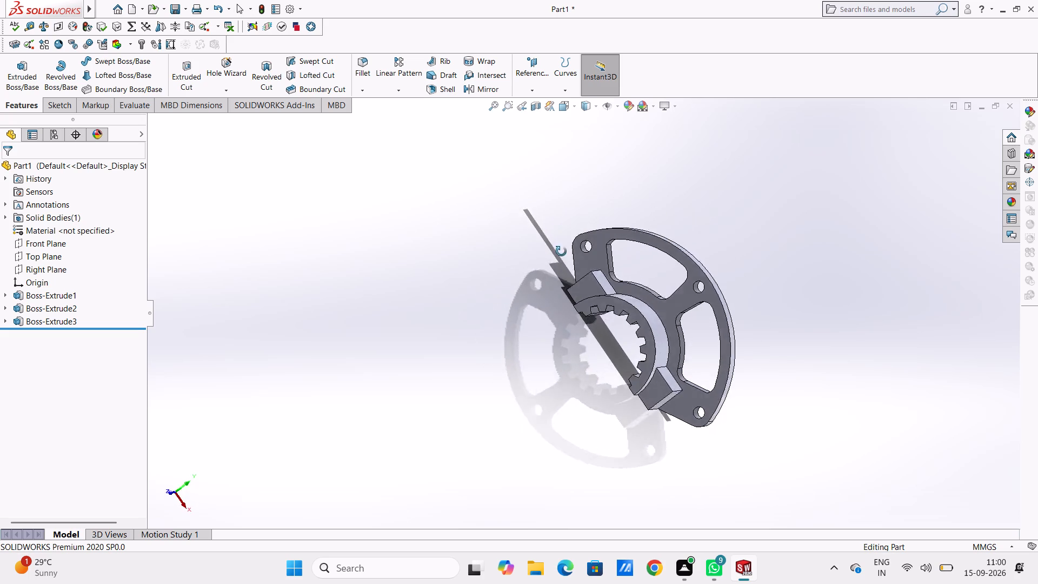
{"action": "middle_click_drag", "start_coordinate": [561, 251], "coordinate": [563, 327]}
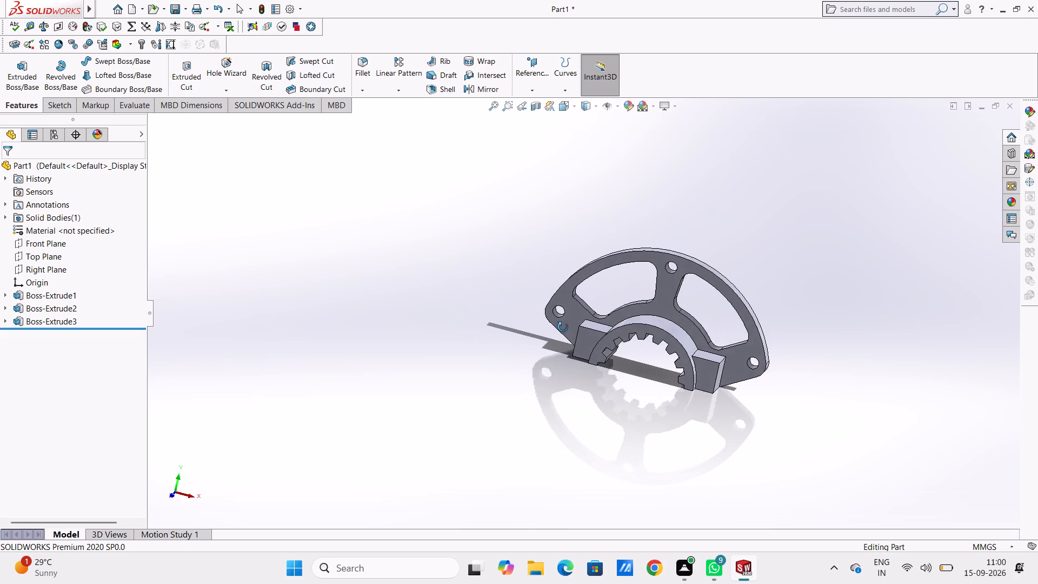
{"action": "middle_click_drag", "start_coordinate": [563, 327], "coordinate": [542, 361]}
{"action": "scroll", "coordinate": [540, 360], "scroll_direction": "up", "scroll_amount": 2}
{"action": "scroll", "coordinate": [670, 306], "scroll_direction": "up", "scroll_amount": 3}
{"action": "scroll", "coordinate": [660, 286], "scroll_direction": "down", "scroll_amount": 1}
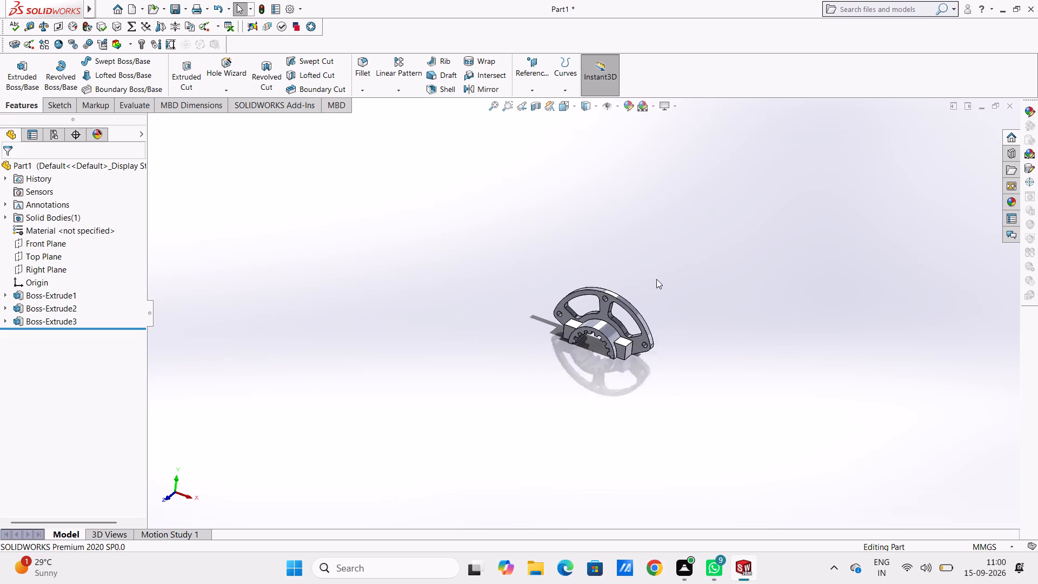
{"action": "scroll", "coordinate": [656, 279], "scroll_direction": "down", "scroll_amount": 4}
{"action": "scroll", "coordinate": [570, 377], "scroll_direction": "down", "scroll_amount": 3}
{"action": "scroll", "coordinate": [504, 448], "scroll_direction": "down", "scroll_amount": 3}
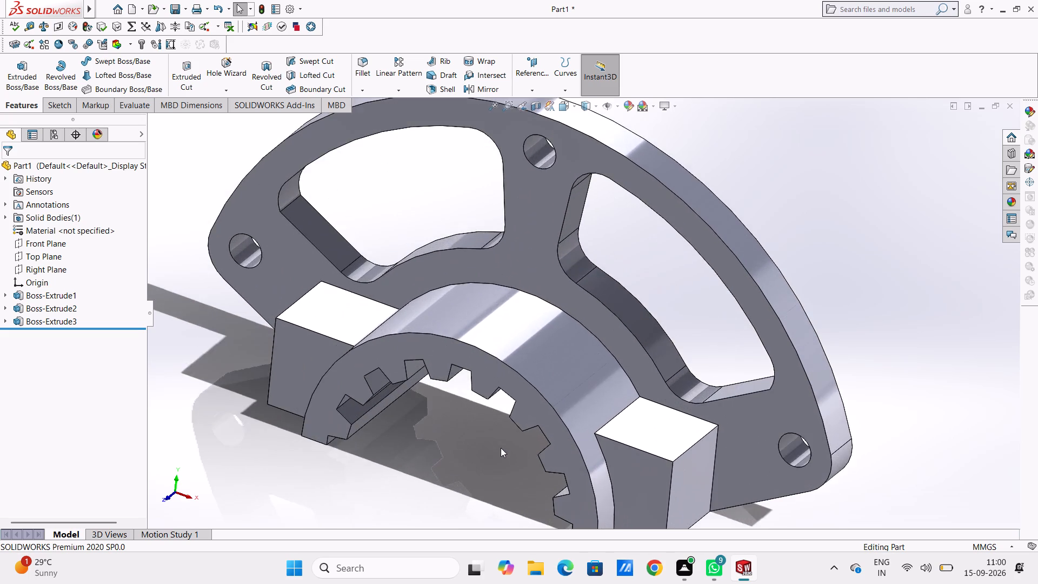
{"action": "middle_click_drag", "start_coordinate": [502, 447], "coordinate": [583, 490]}
{"action": "scroll", "coordinate": [504, 447], "scroll_direction": "up", "scroll_amount": 1}
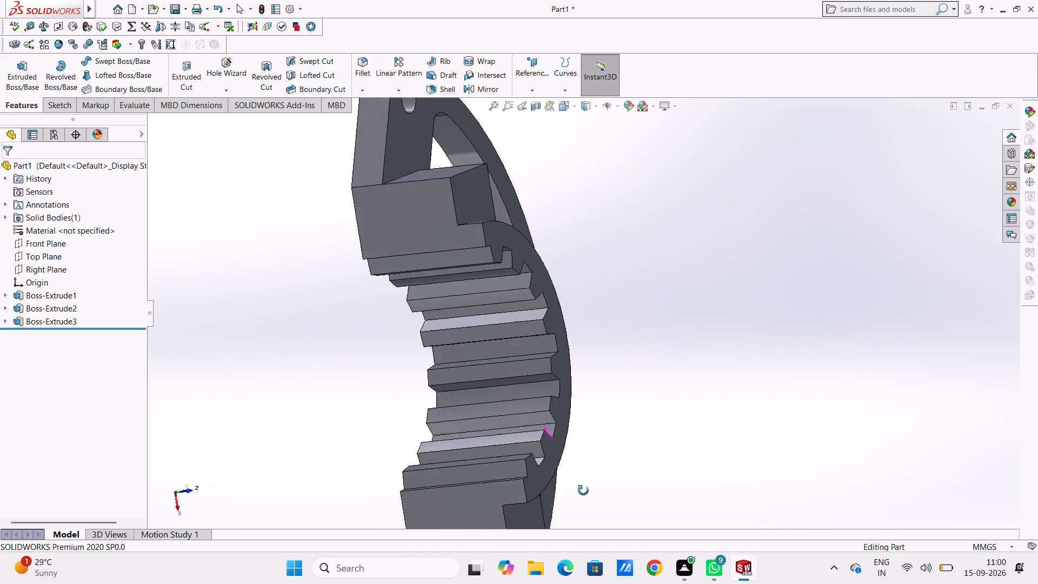
{"action": "middle_click_drag", "start_coordinate": [583, 490], "coordinate": [441, 482]}
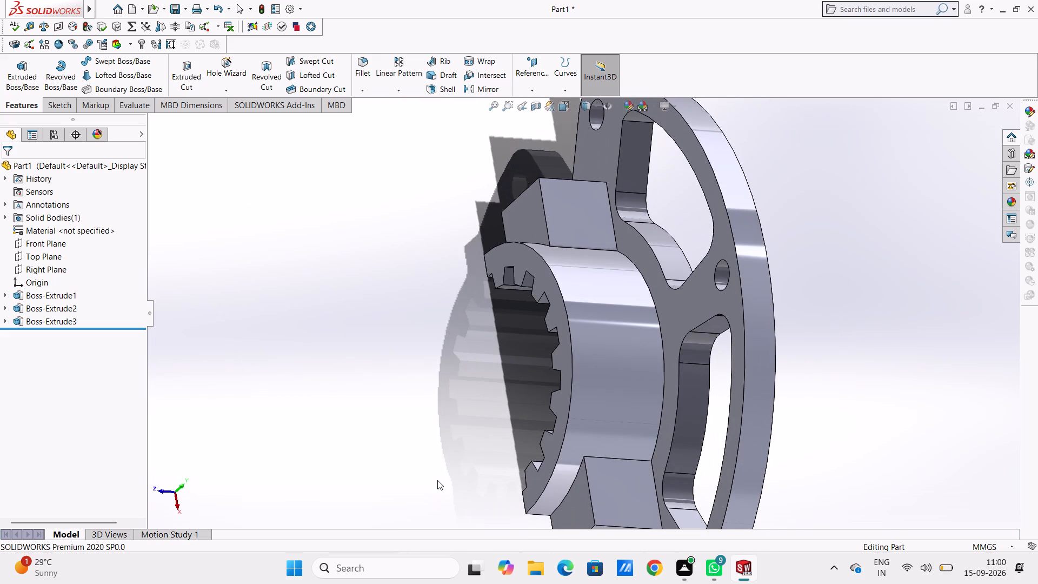
{"action": "key", "text": "Escape"}
{"action": "key", "text": "ctrl+1"}
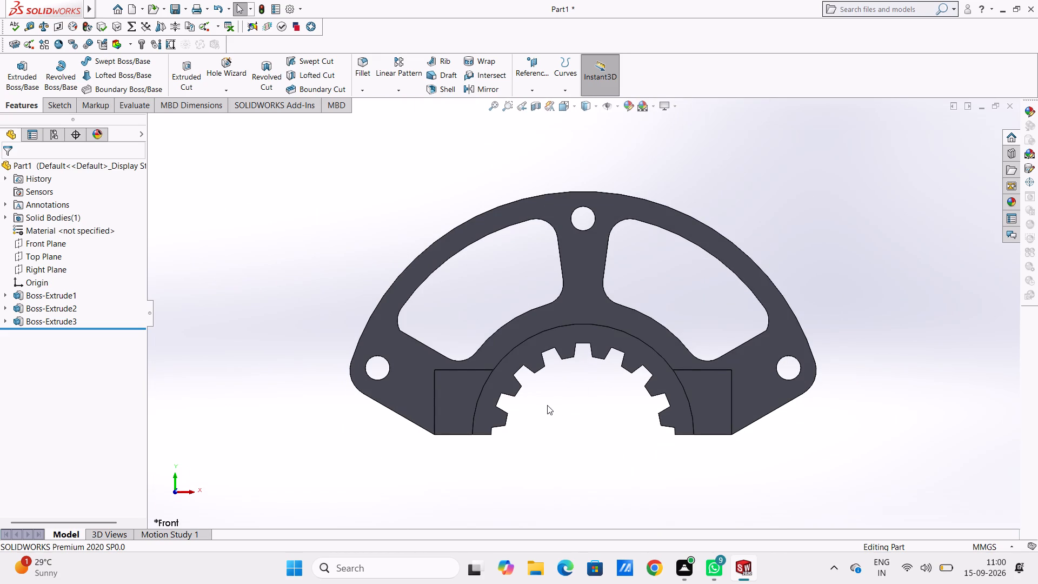
Start a sketch on the left block's top face and draw a circle of 5.5 mm radius near the middle of the face.
{"action": "key", "text": "ctrl+5"}
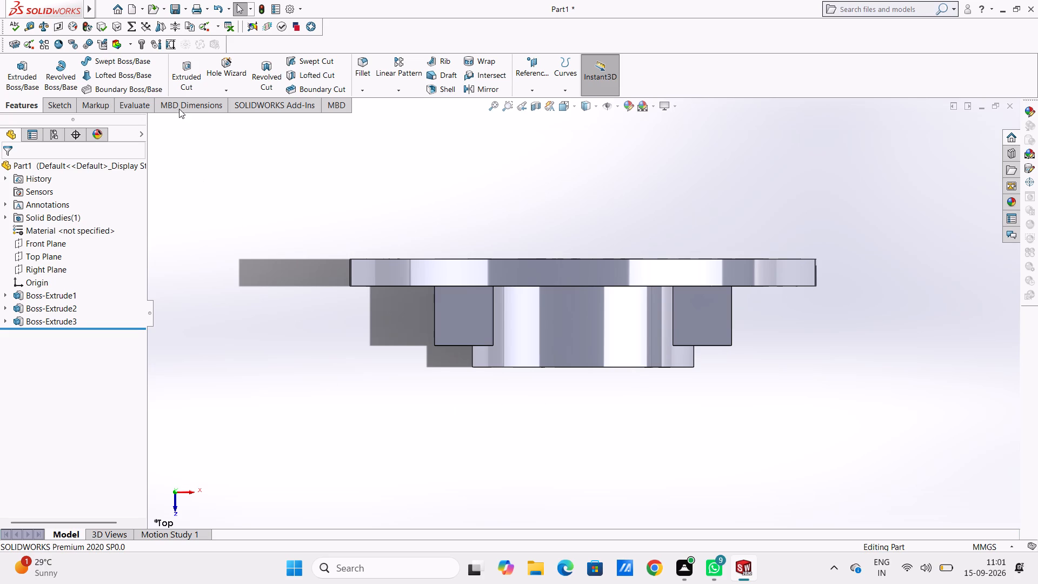
{"action": "left_click", "coordinate": [474, 317]}
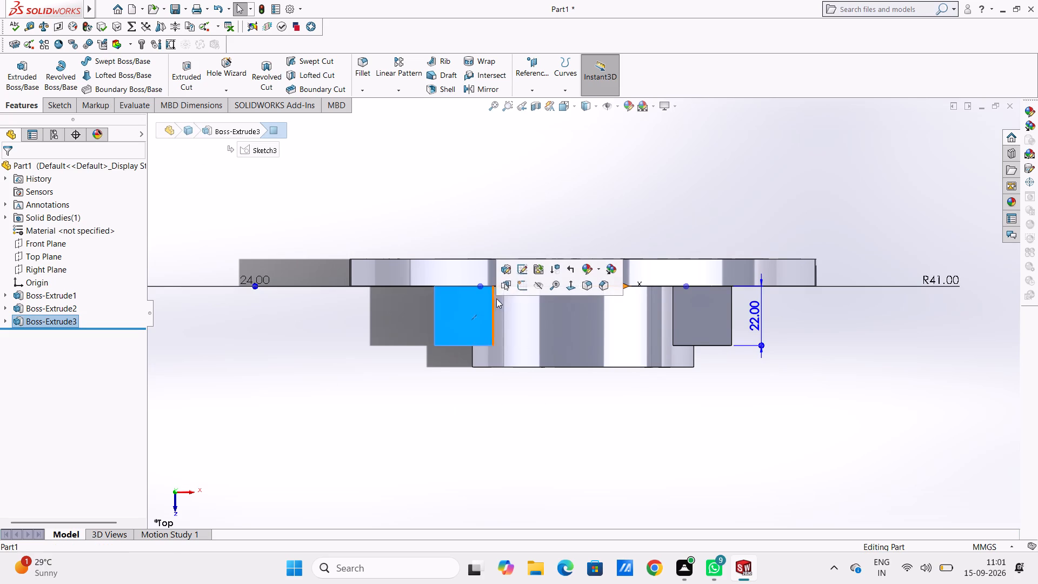
{"action": "left_click", "coordinate": [522, 284]}
{"action": "left_click", "coordinate": [513, 237]}
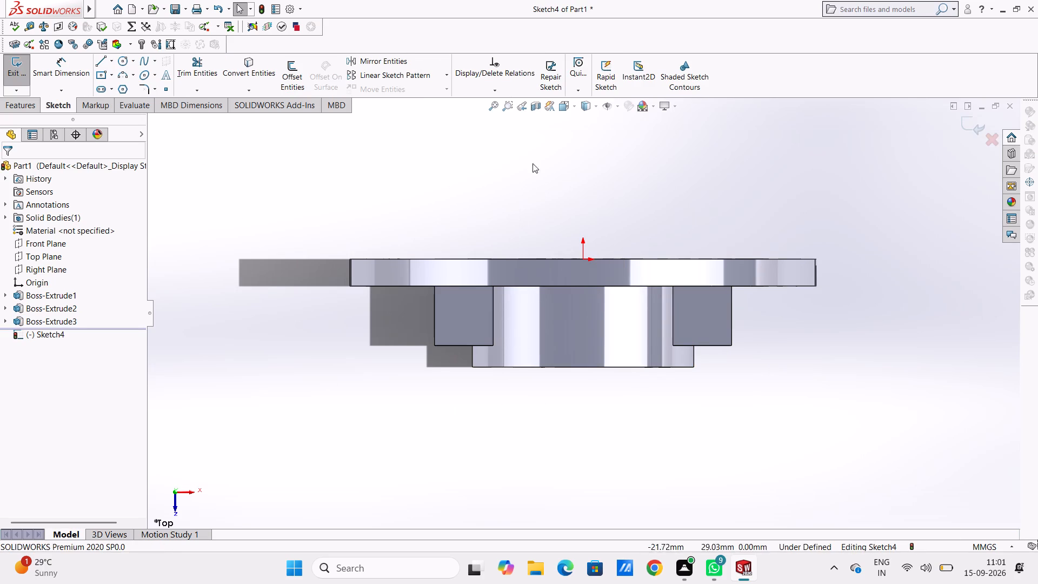
{"action": "left_click", "coordinate": [121, 59]}
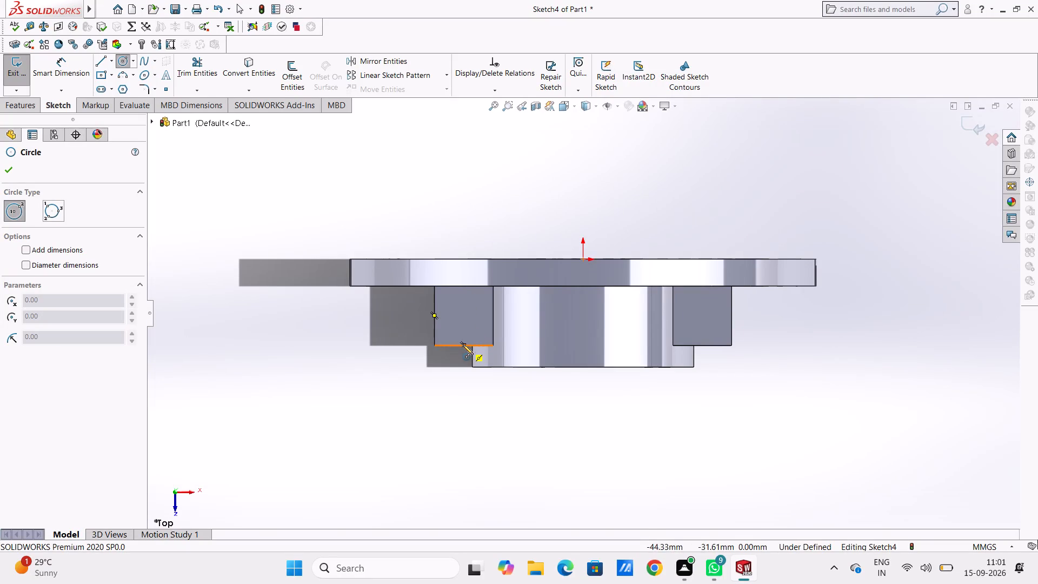
{"action": "left_click", "coordinate": [463, 316]}
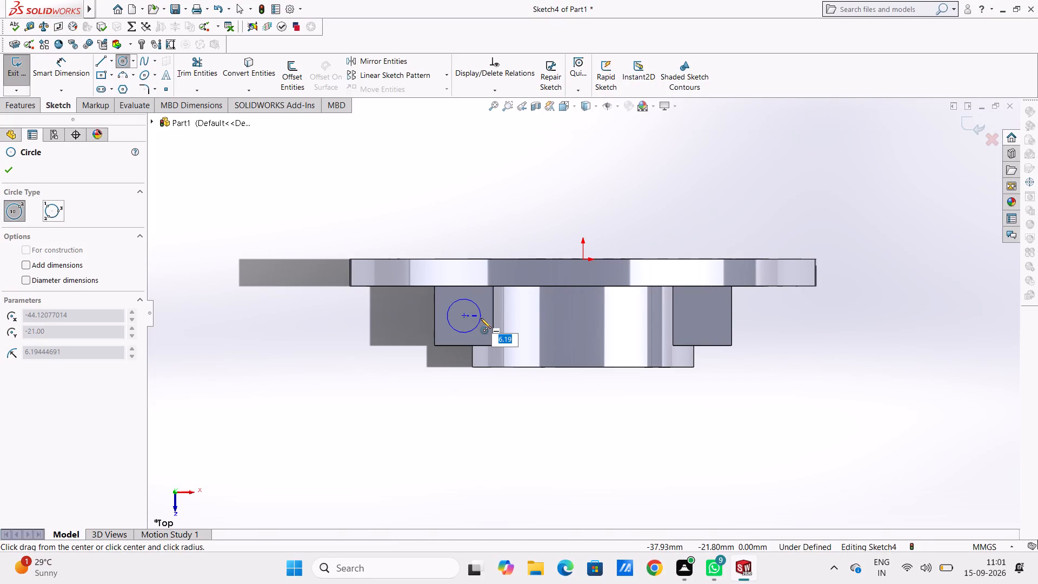
{"action": "type", "text": "5.5"}
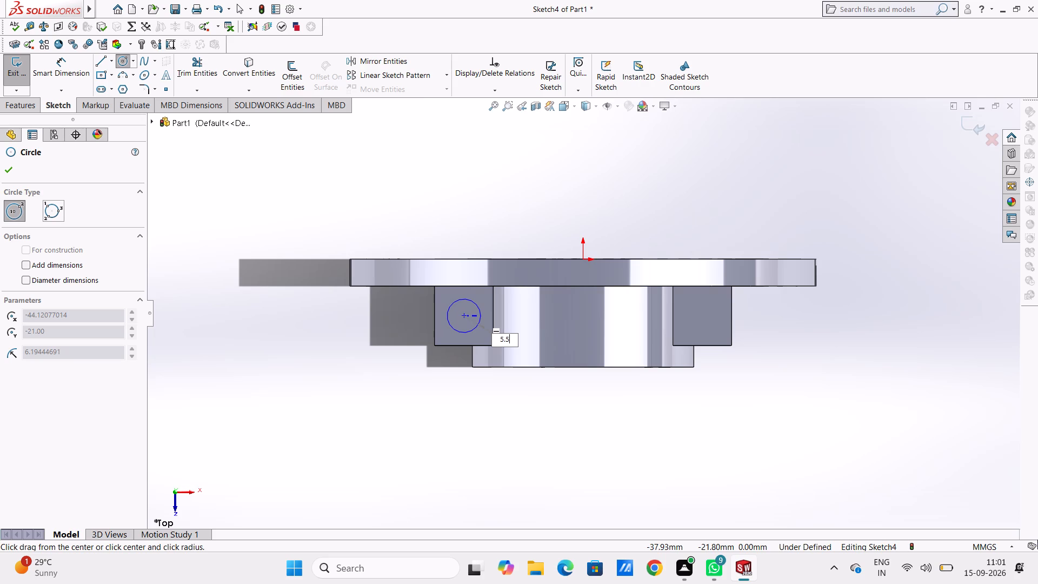
{"action": "key", "text": "Return"}
{"action": "key", "text": "Escape"}
{"action": "key", "text": "Escape"}
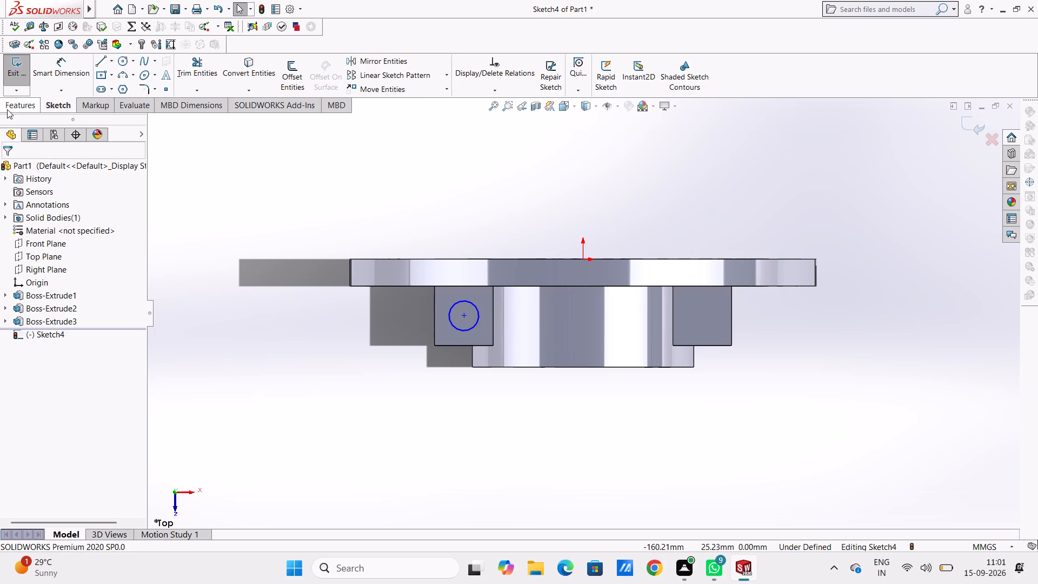
Dimension the horizontal distance from the left block's outer edge to the centre of its circle.
{"action": "left_click", "coordinate": [49, 70]}
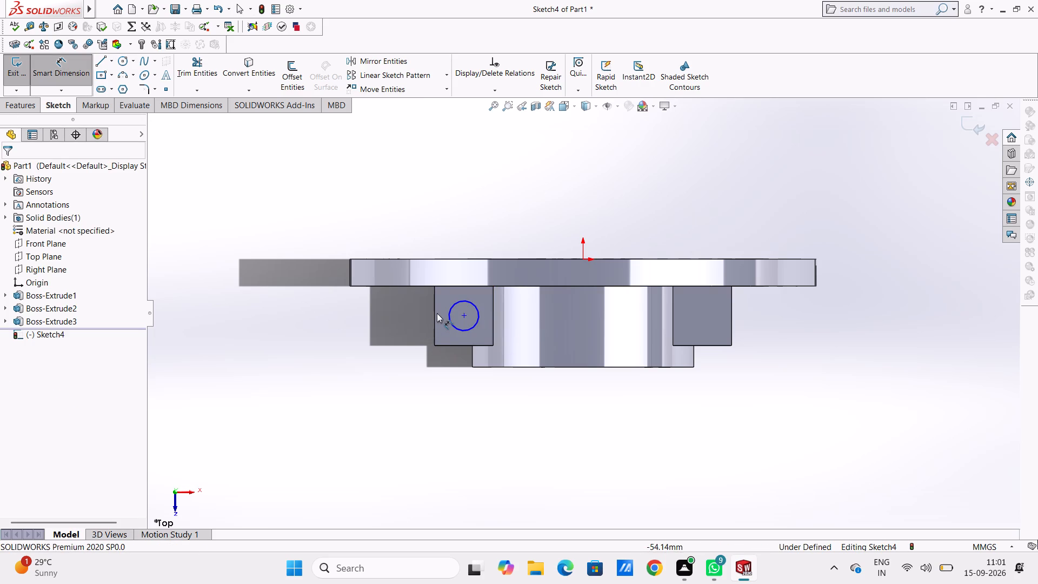
{"action": "left_click", "coordinate": [435, 315]}
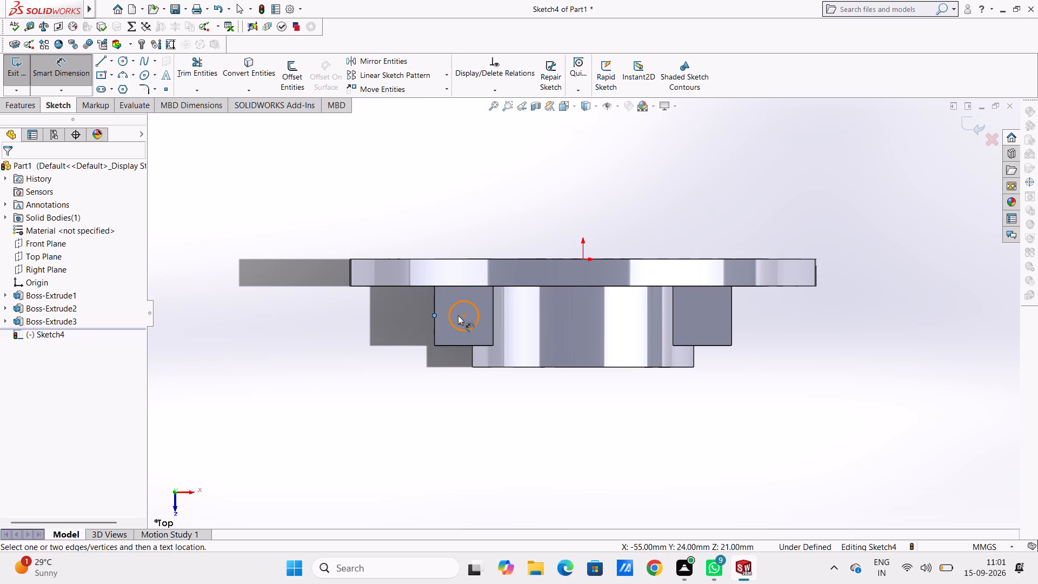
{"action": "left_click", "coordinate": [465, 315]}
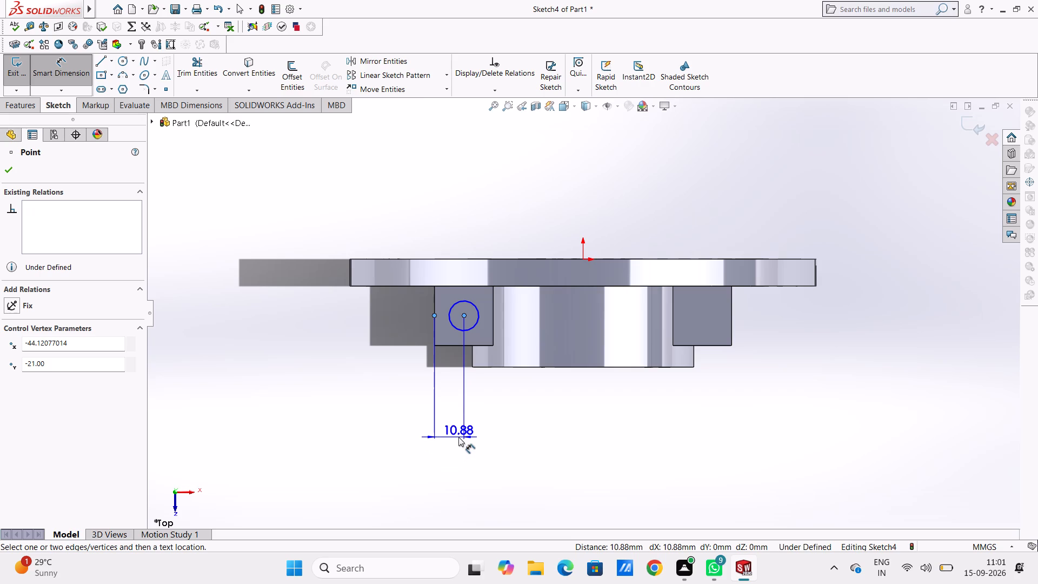
{"action": "left_click", "coordinate": [461, 457]}
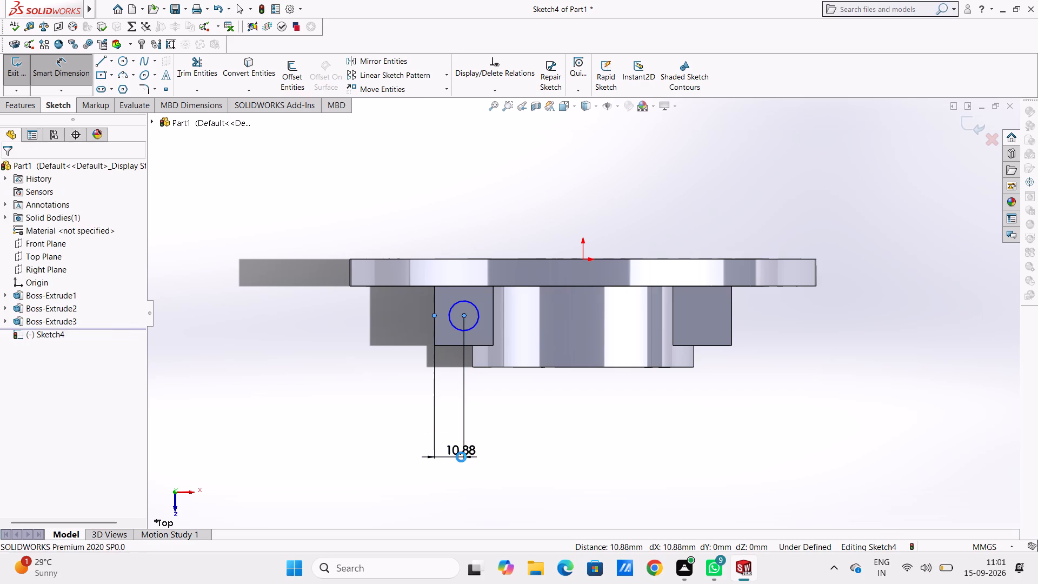
{"action": "key", "text": "Return"}
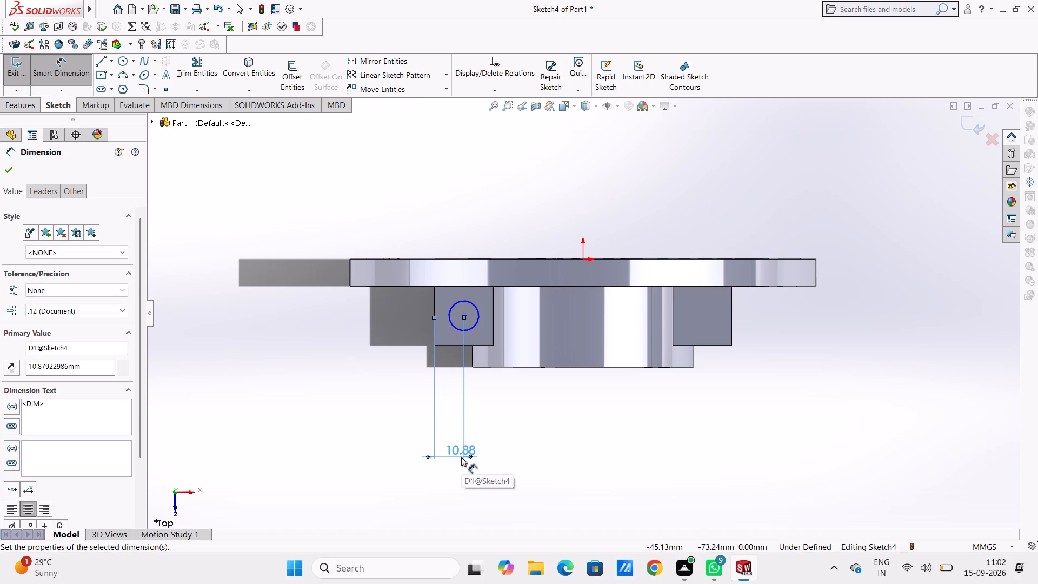
{"action": "left_click", "coordinate": [515, 418]}
{"action": "key", "text": "Escape"}
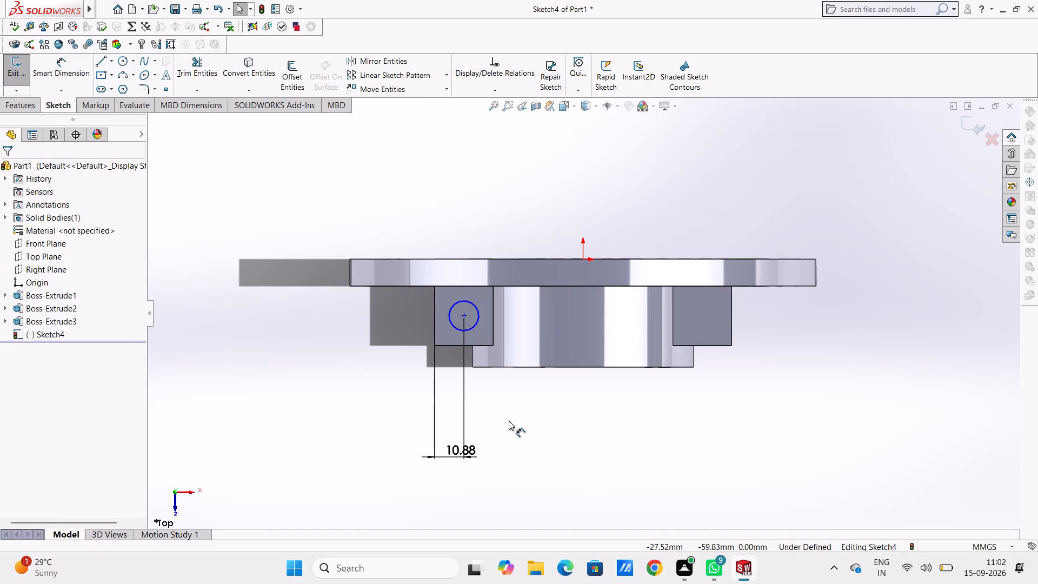
{"action": "key", "text": "Escape"}
Draw a circle of 5.5 mm radius at the middle of the right block's top face.
{"action": "left_click", "coordinate": [124, 64]}
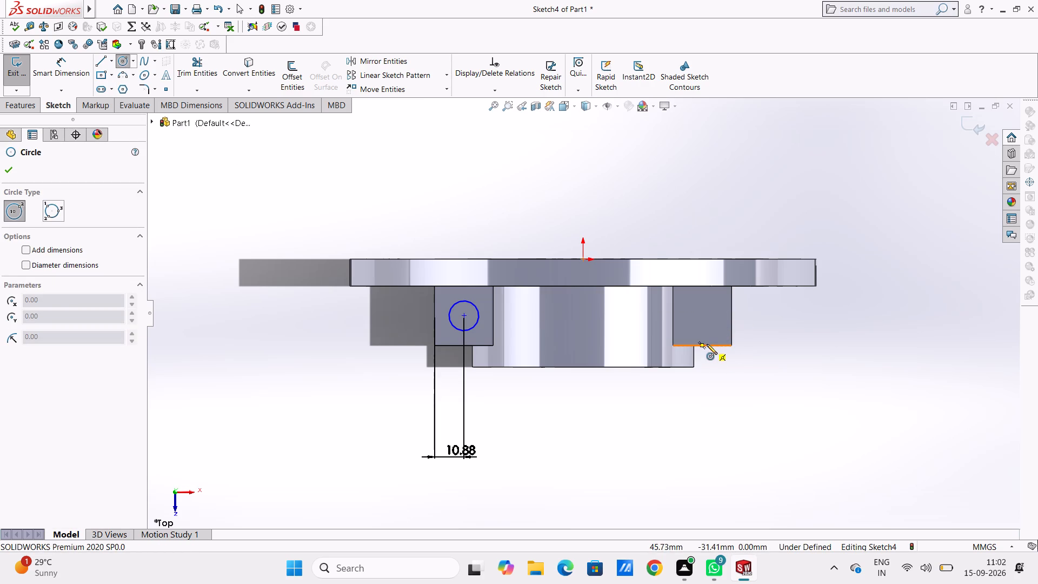
{"action": "left_click", "coordinate": [703, 316]}
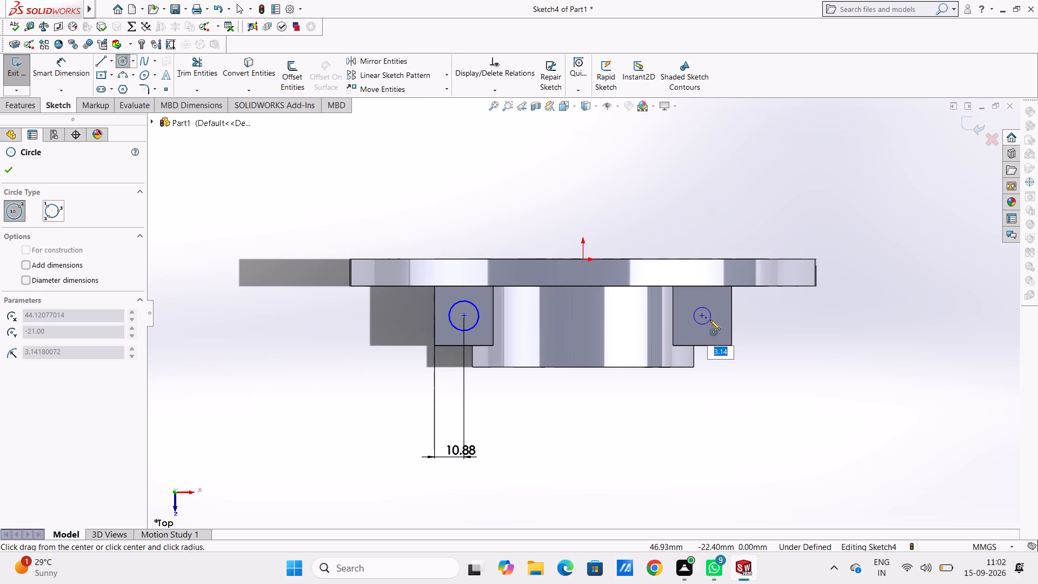
{"action": "type", "text": "5.5"}
{"action": "key", "text": "Return"}
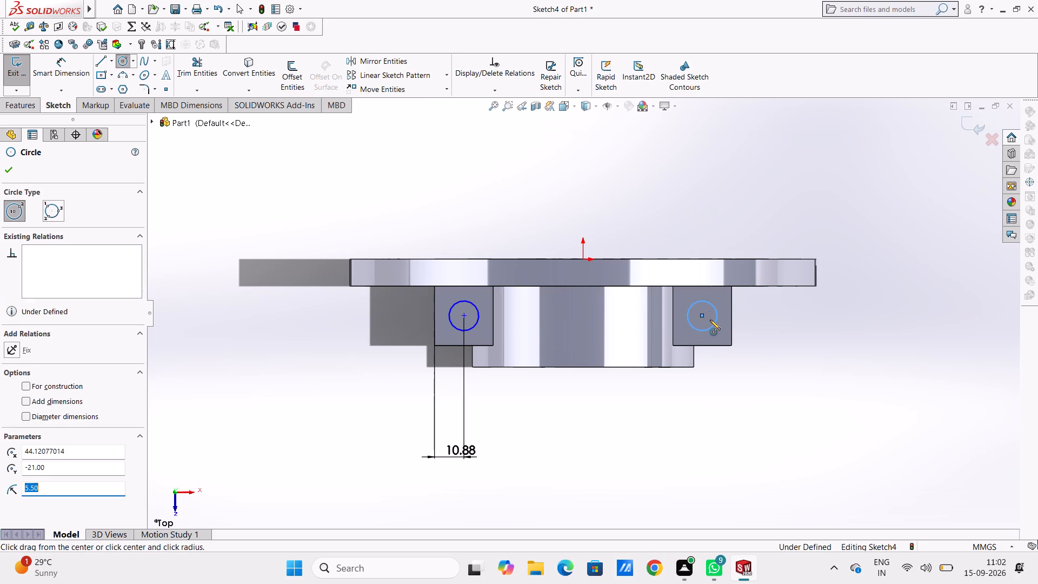
{"action": "key", "text": "Escape"}
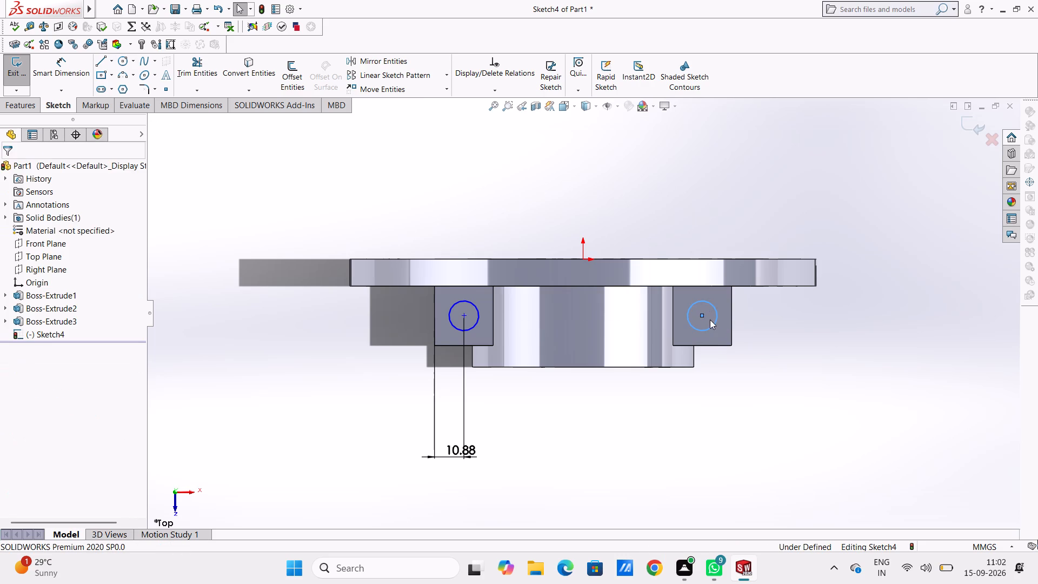
{"action": "left_click", "coordinate": [232, 207]}
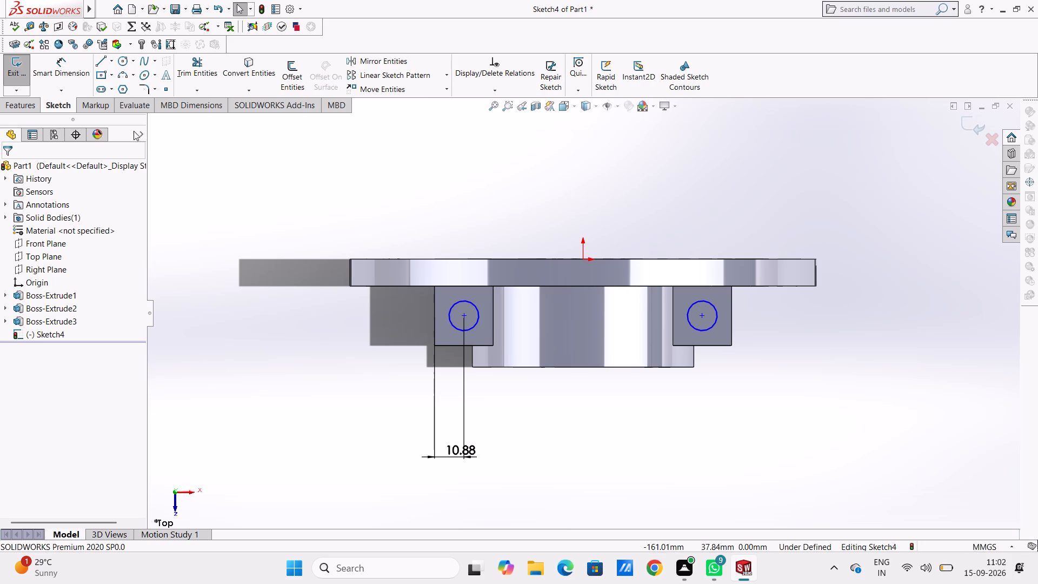
Dimension the horizontal distance from the right circle's centre to the right block's outer edge.
{"action": "left_click", "coordinate": [77, 71]}
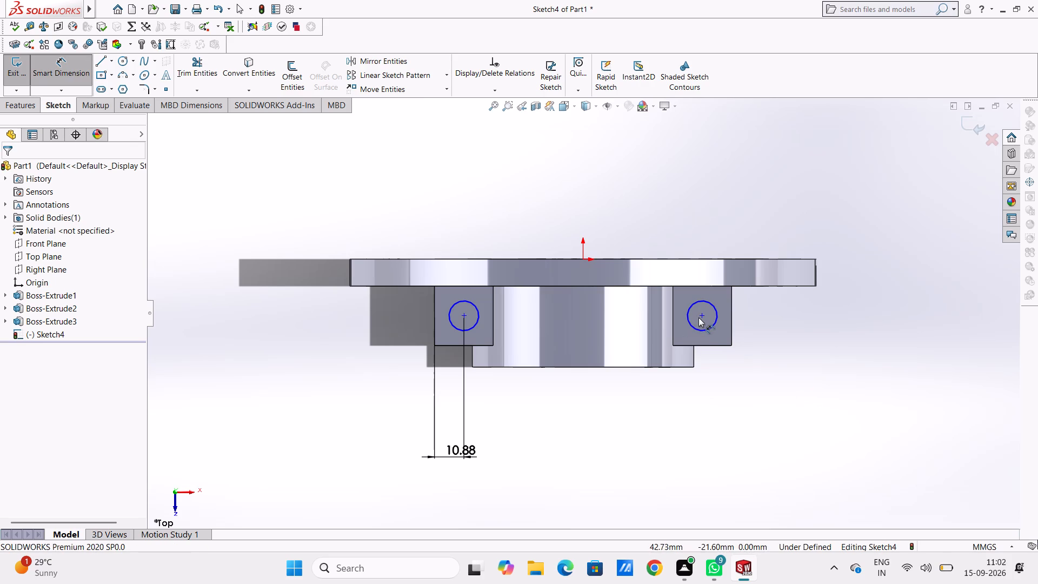
{"action": "left_click", "coordinate": [702, 315]}
{"action": "left_click", "coordinate": [730, 311]}
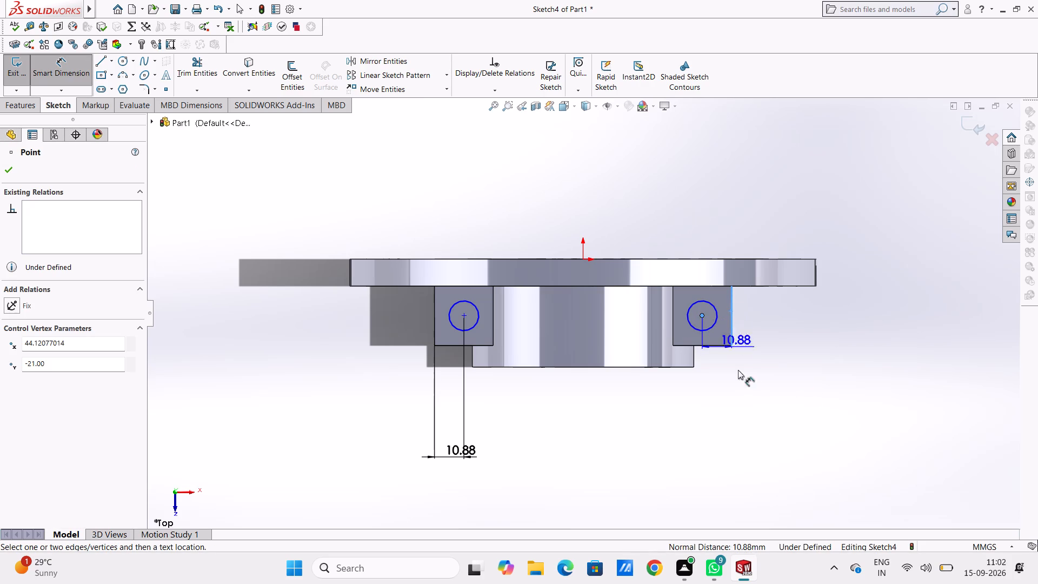
{"action": "left_click", "coordinate": [729, 474]}
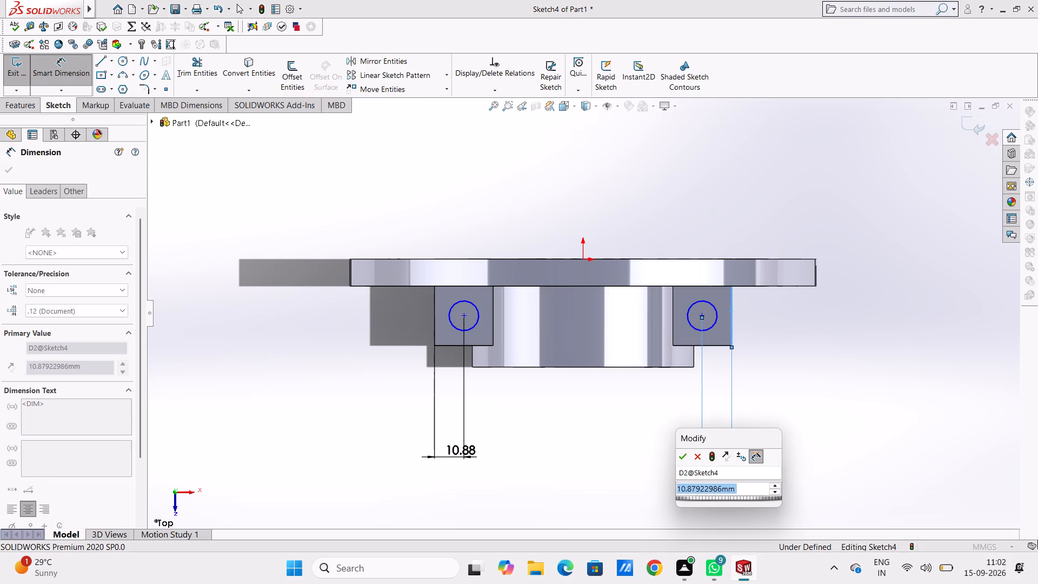
{"action": "key", "text": "Return"}
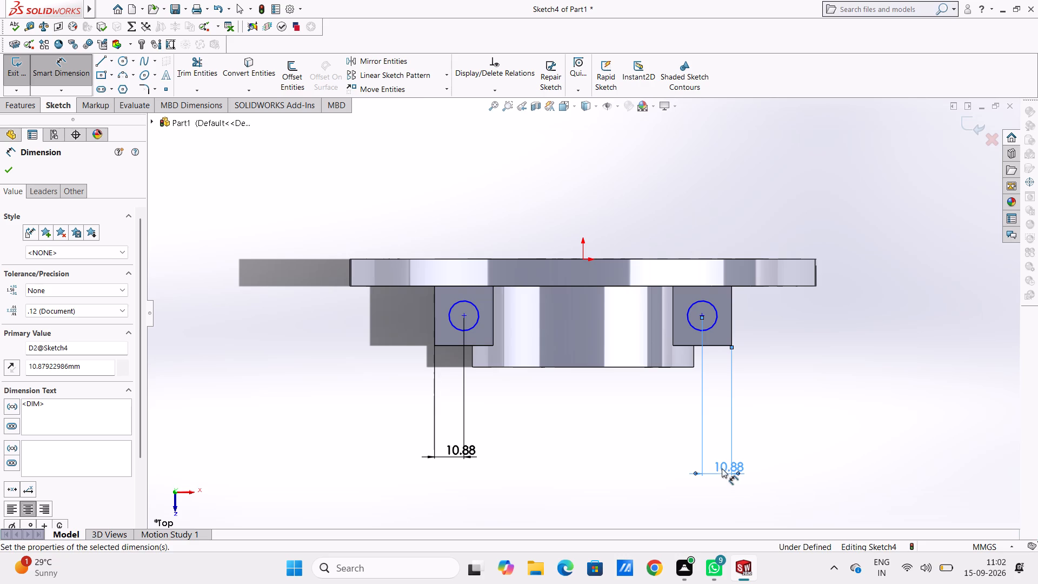
Dimension the horizontal spacing between the centres of the left and right circles.
{"action": "left_click", "coordinate": [464, 315]}
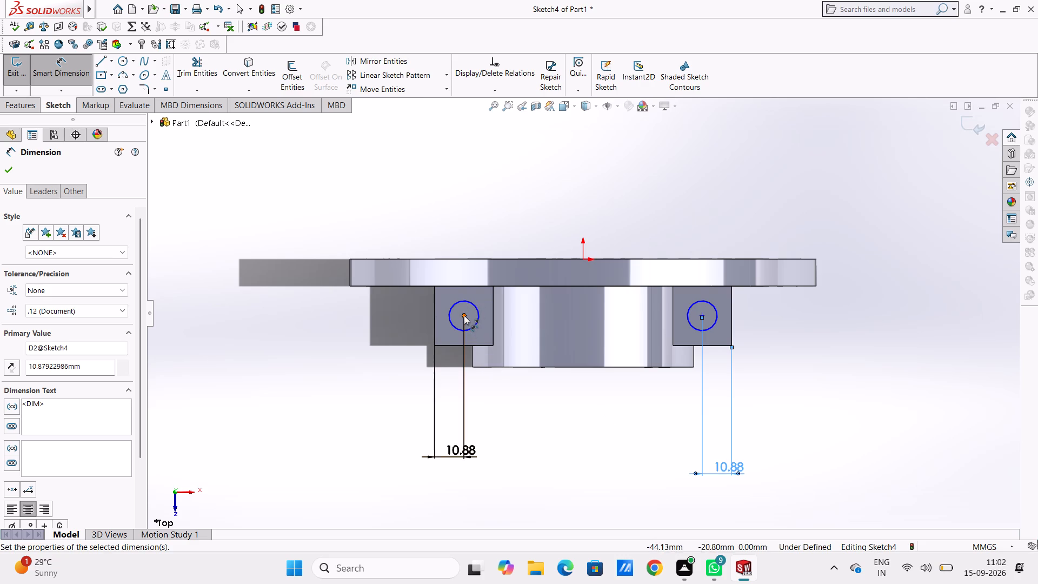
{"action": "left_click", "coordinate": [701, 314]}
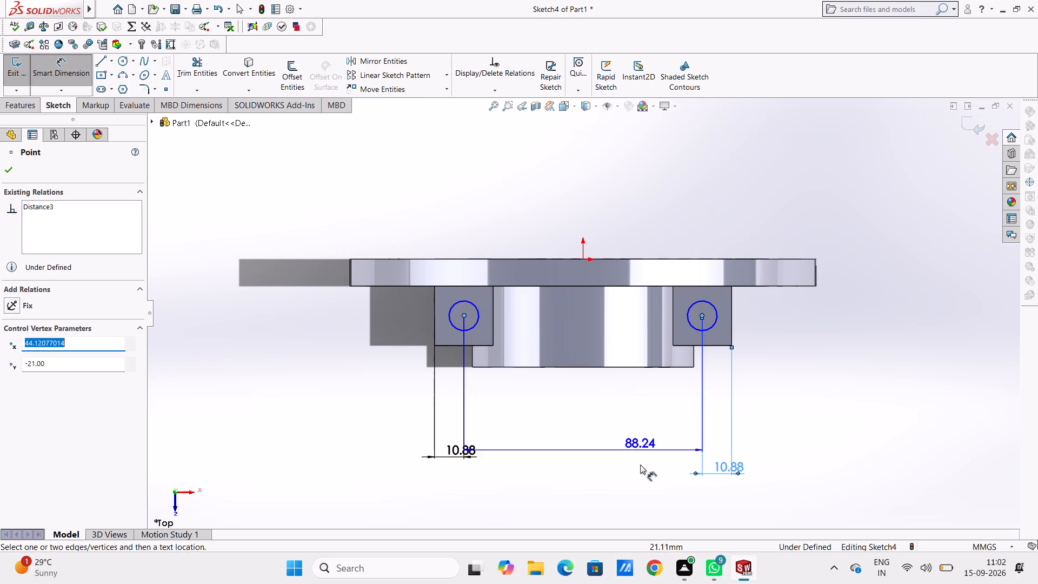
{"action": "left_click", "coordinate": [661, 436]}
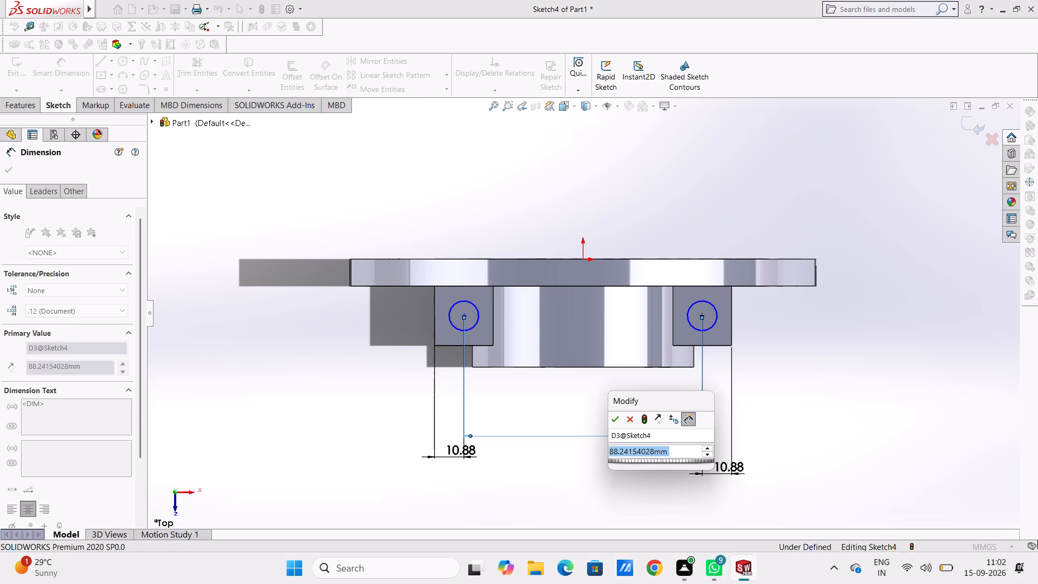
{"action": "key", "text": "Return"}
{"action": "left_click", "coordinate": [647, 455]}
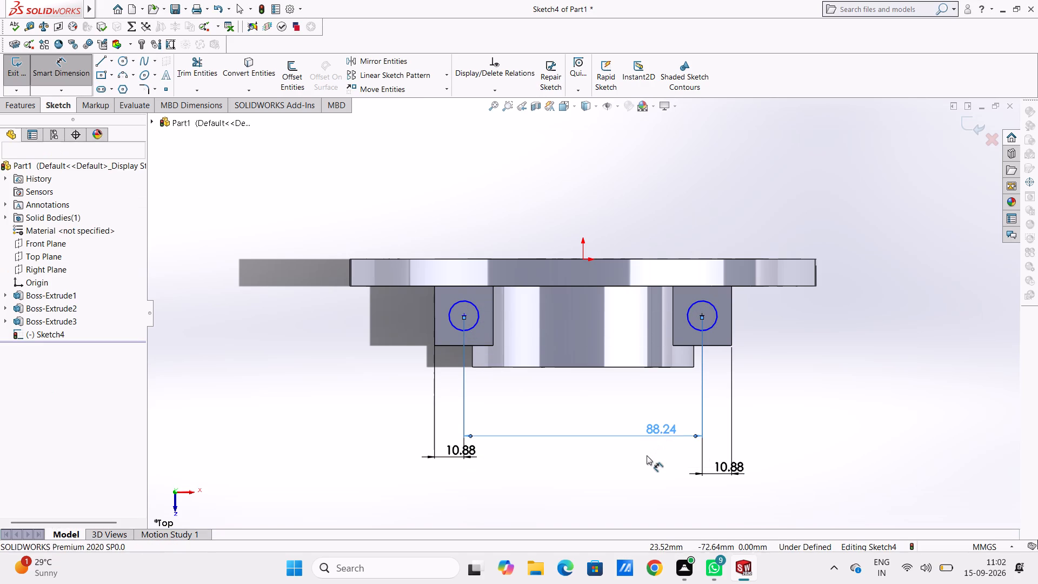
Dimension the left circle's centre at 11 mm from the left block's front edge.
{"action": "left_click", "coordinate": [467, 312]}
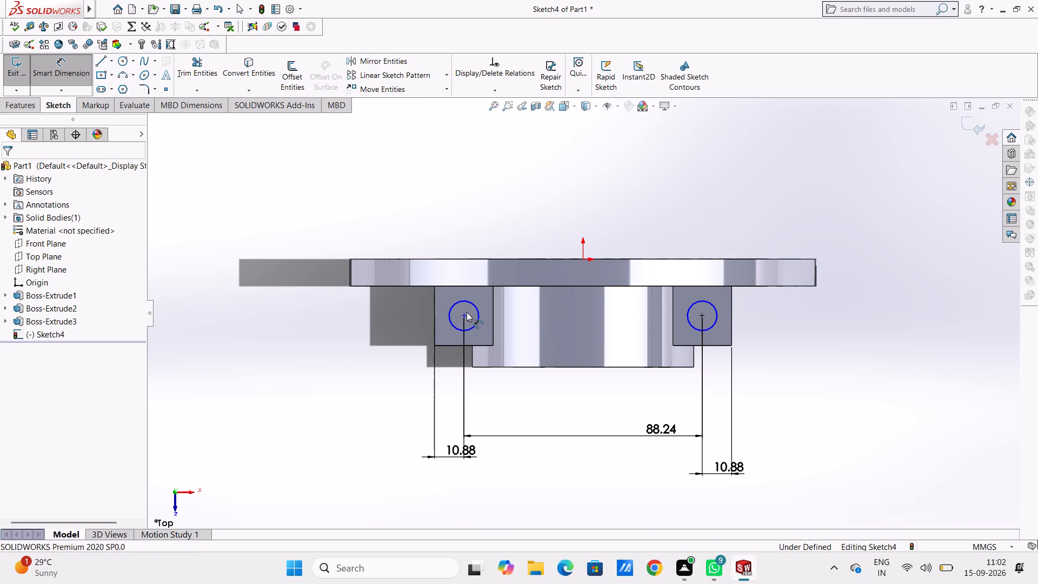
{"action": "left_click", "coordinate": [465, 318]}
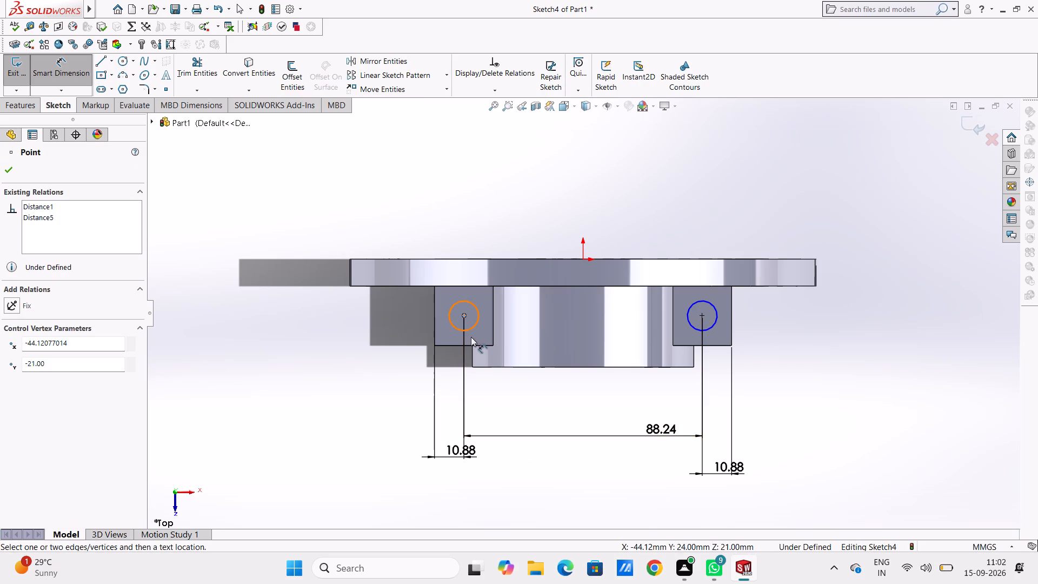
{"action": "left_click", "coordinate": [474, 344]}
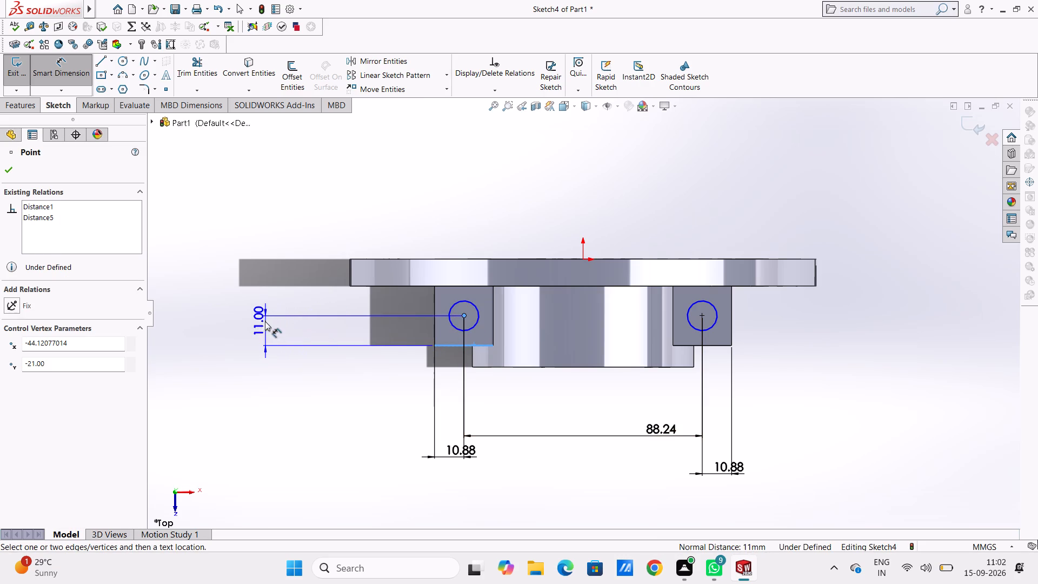
{"action": "left_click", "coordinate": [264, 321]}
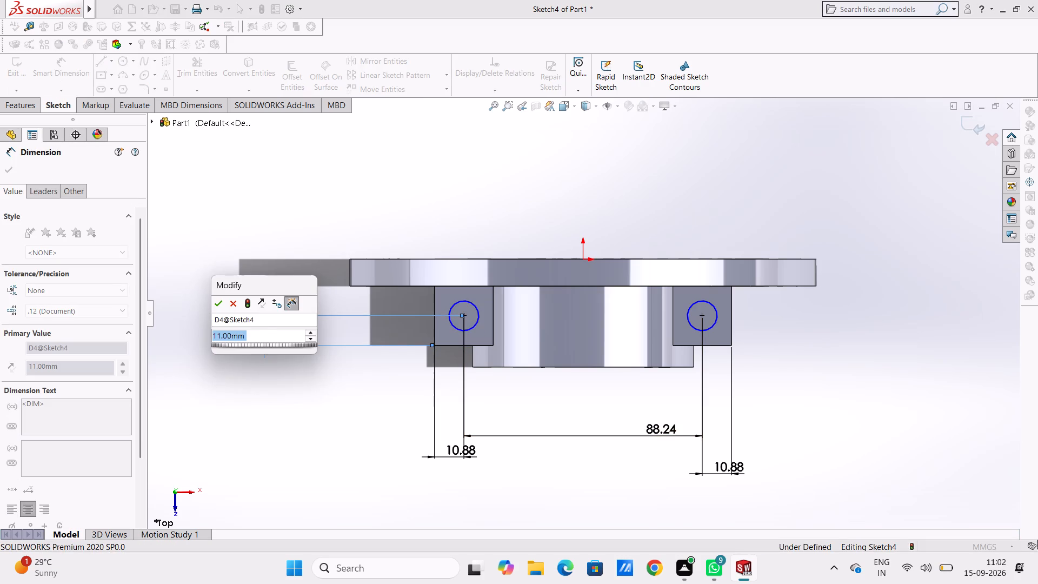
{"action": "key", "text": "3"}
{"action": "key", "text": "BackSpace"}
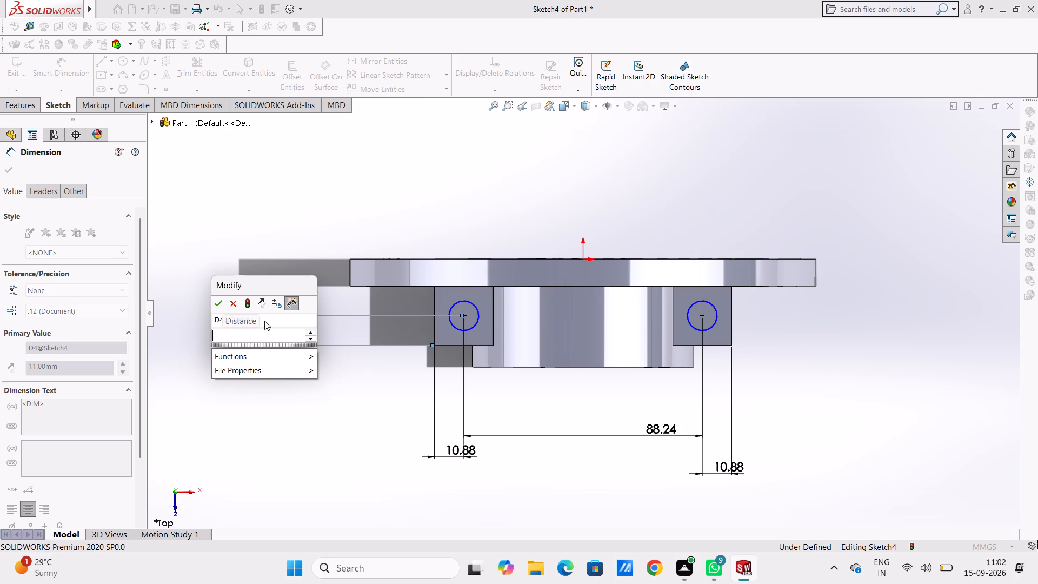
{"action": "type", "text": "11"}
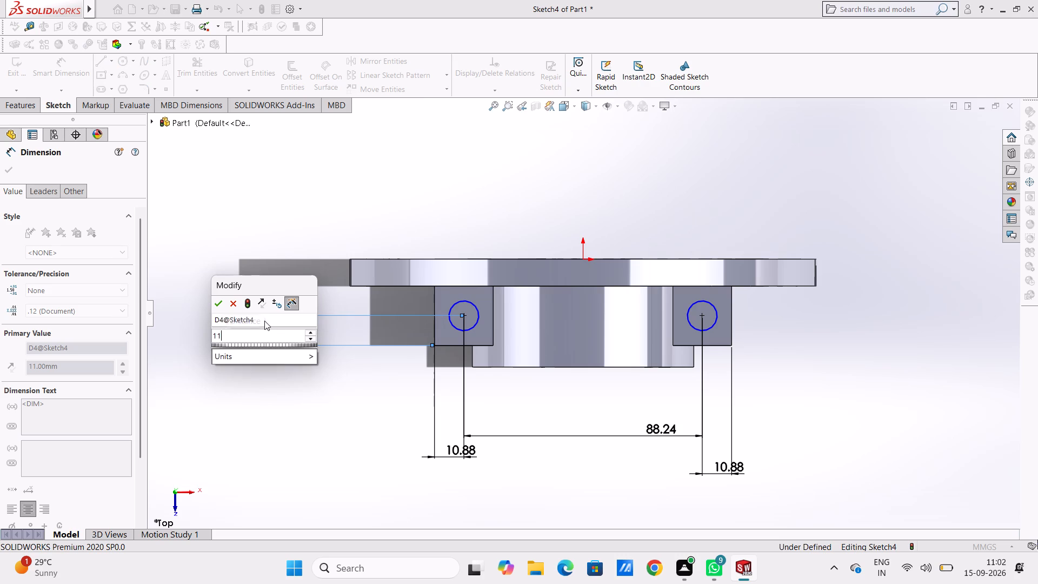
{"action": "key", "text": "Return"}
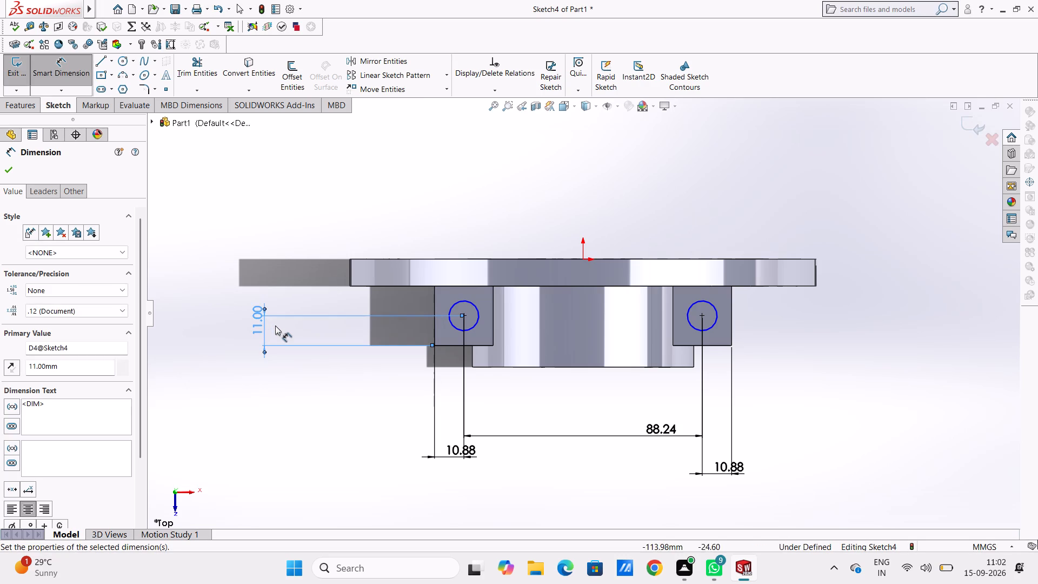
{"action": "left_click", "coordinate": [275, 326]}
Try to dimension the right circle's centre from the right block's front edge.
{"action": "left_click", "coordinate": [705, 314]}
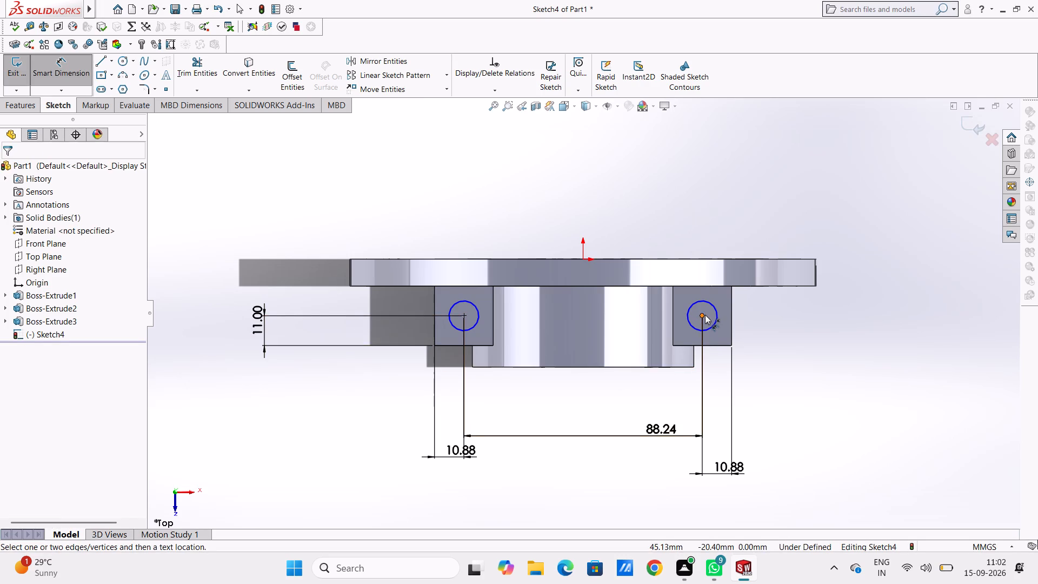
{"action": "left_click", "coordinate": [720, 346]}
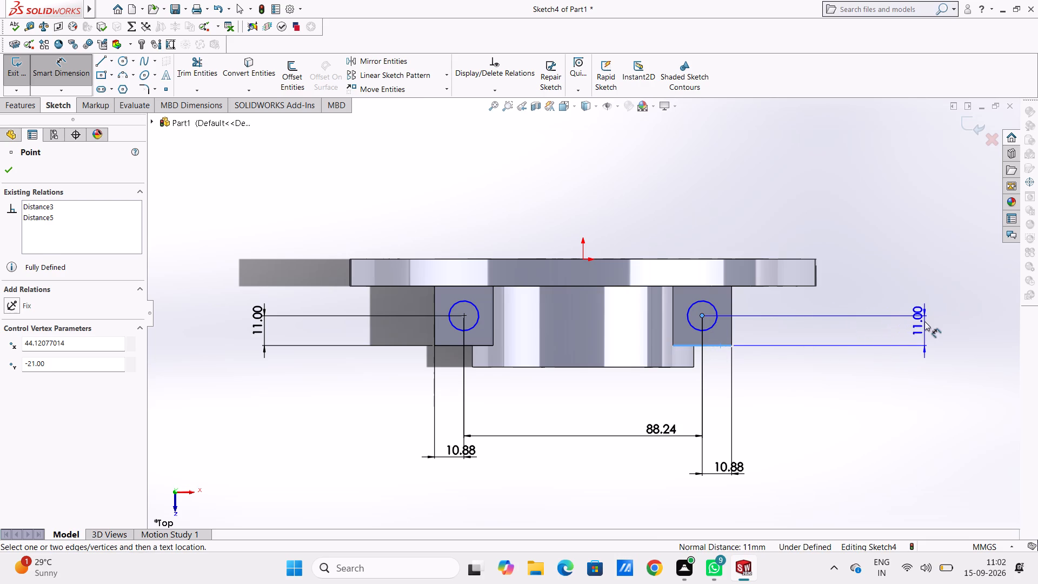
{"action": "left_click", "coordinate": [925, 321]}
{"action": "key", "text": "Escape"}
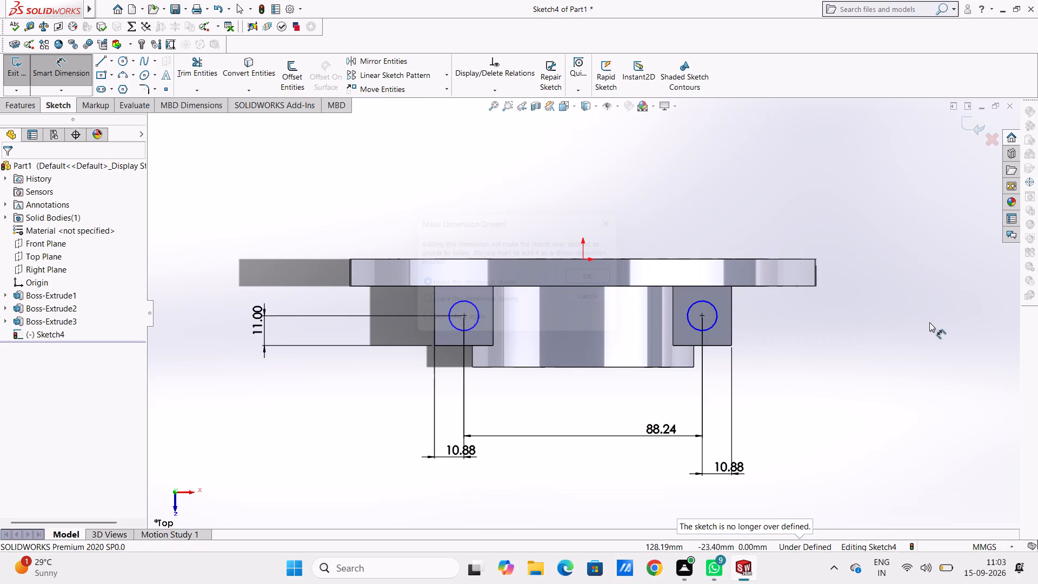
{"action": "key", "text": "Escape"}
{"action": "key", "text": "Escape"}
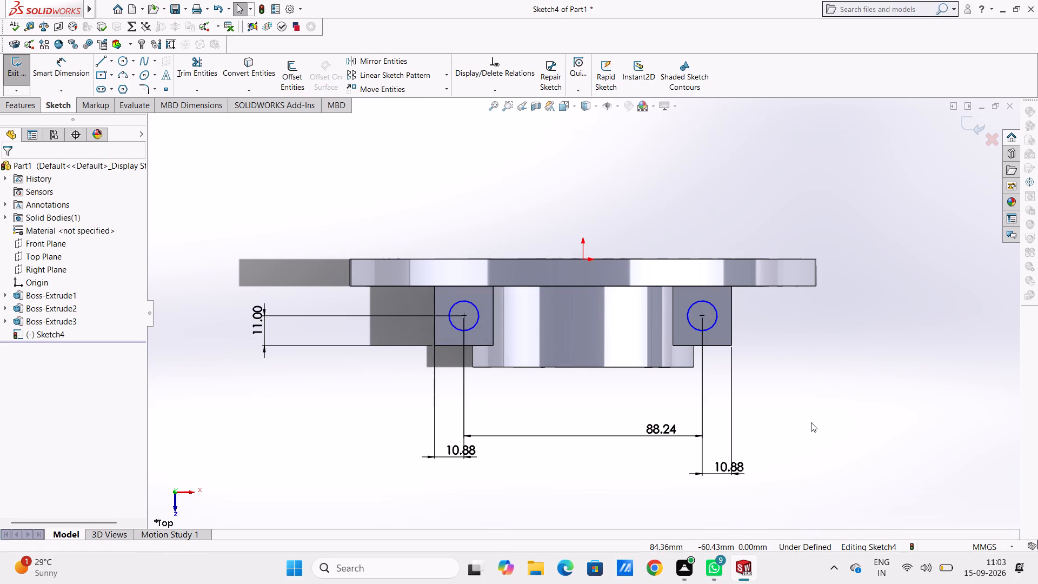
Cut-extrude the two circles blind to a depth of 40 mm through the side blocks.
{"action": "key", "text": "ctrl+7"}
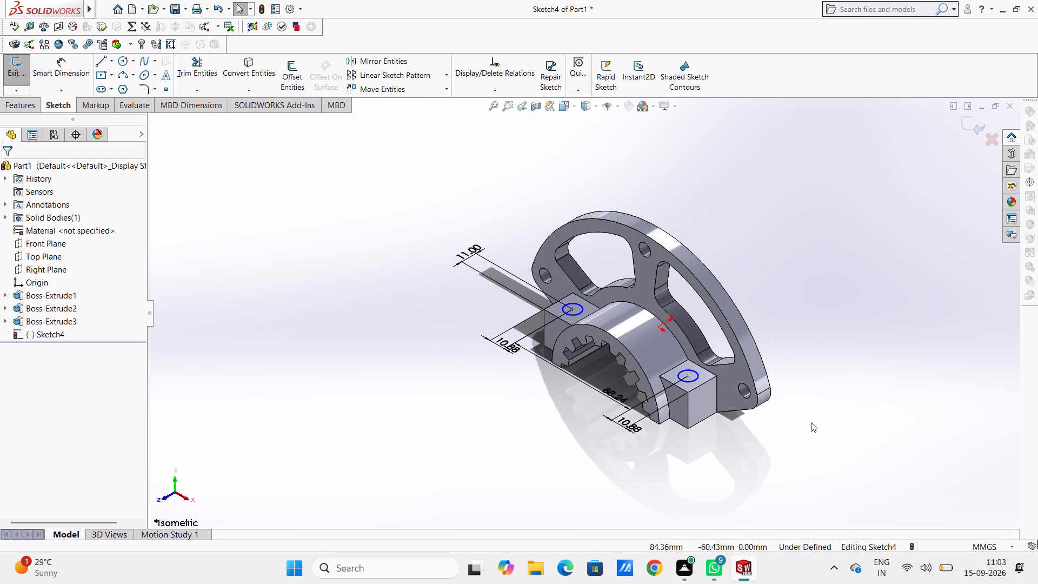
{"action": "left_click", "coordinate": [37, 102]}
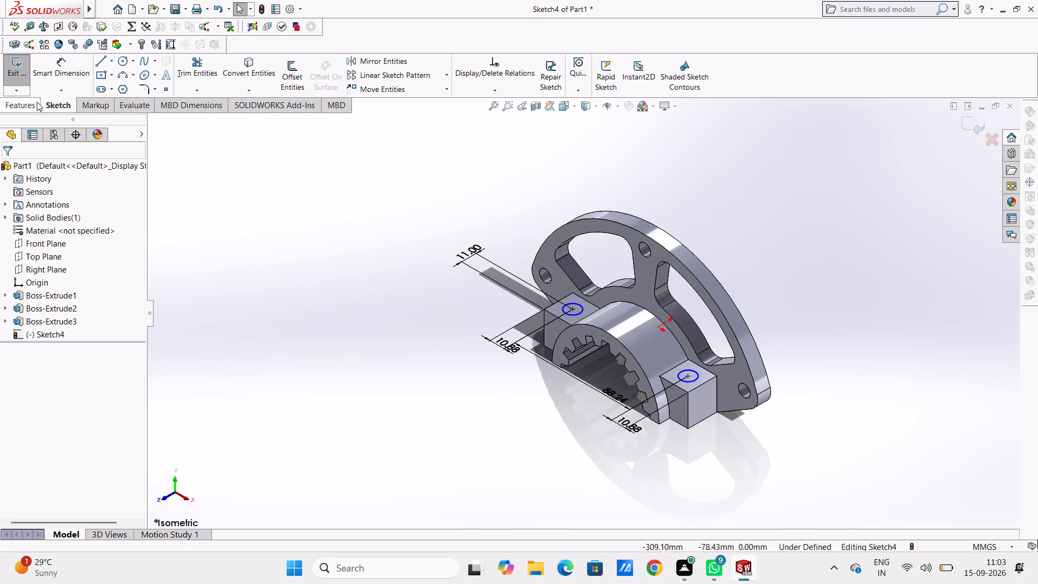
{"action": "left_click", "coordinate": [183, 68]}
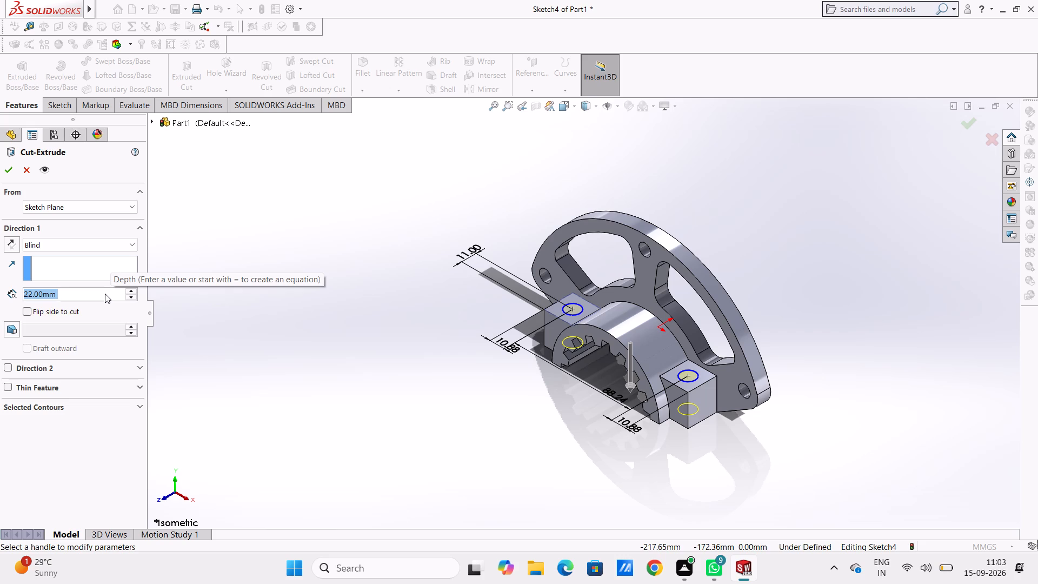
{"action": "type", "text": "40"}
{"action": "key", "text": "Return"}
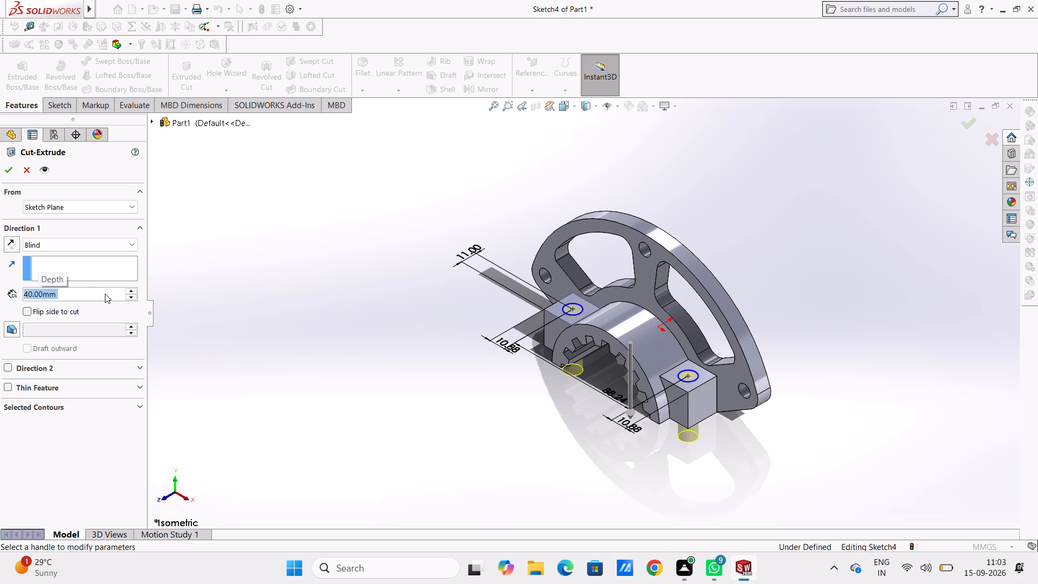
{"action": "left_click", "coordinate": [2, 168]}
{"action": "left_click", "coordinate": [341, 274]}
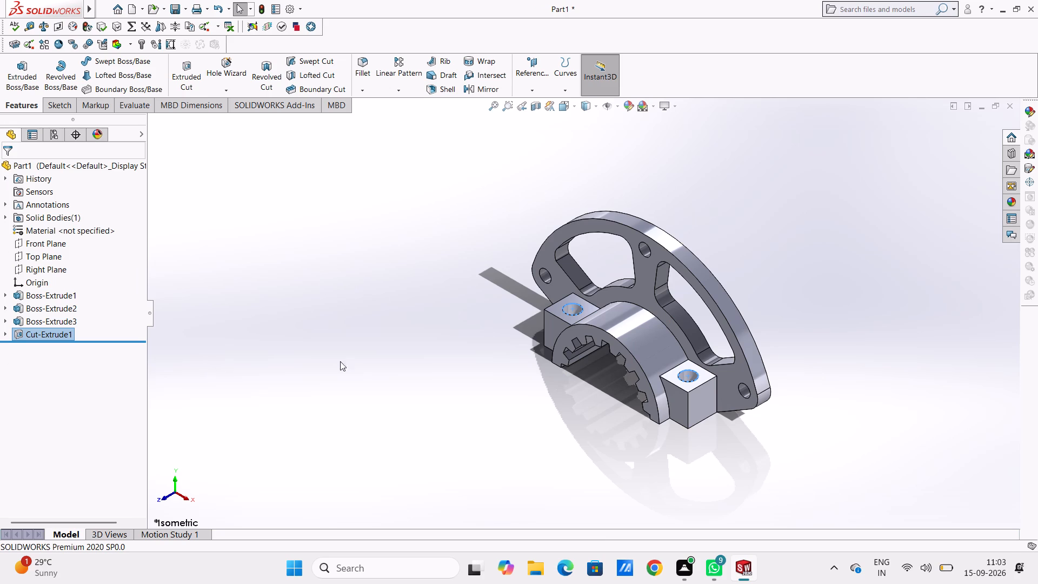
Colour the whole part orange from the standard colour swatches.
{"action": "left_click", "coordinate": [628, 105]}
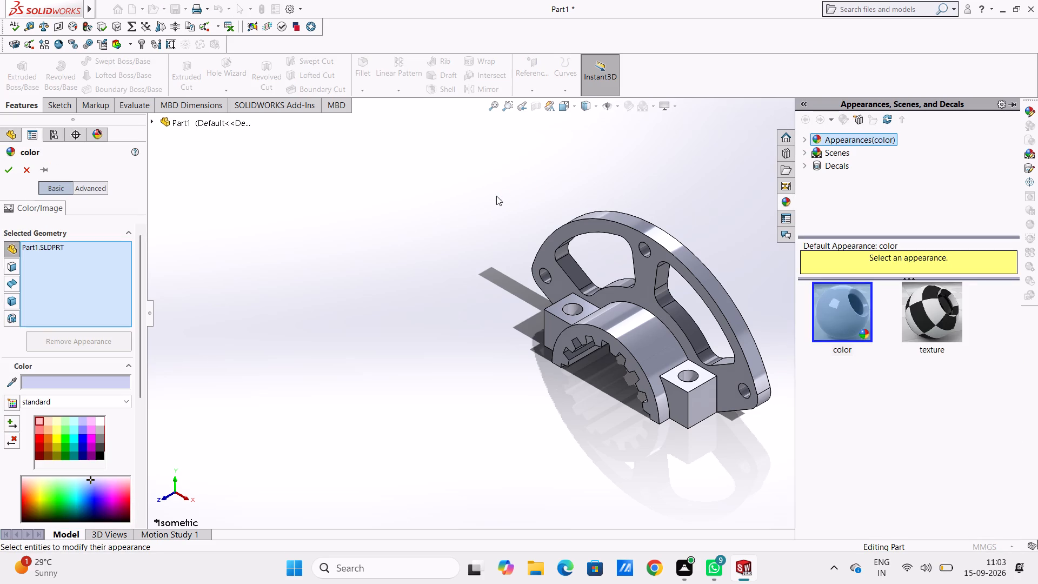
{"action": "left_click", "coordinate": [50, 427]}
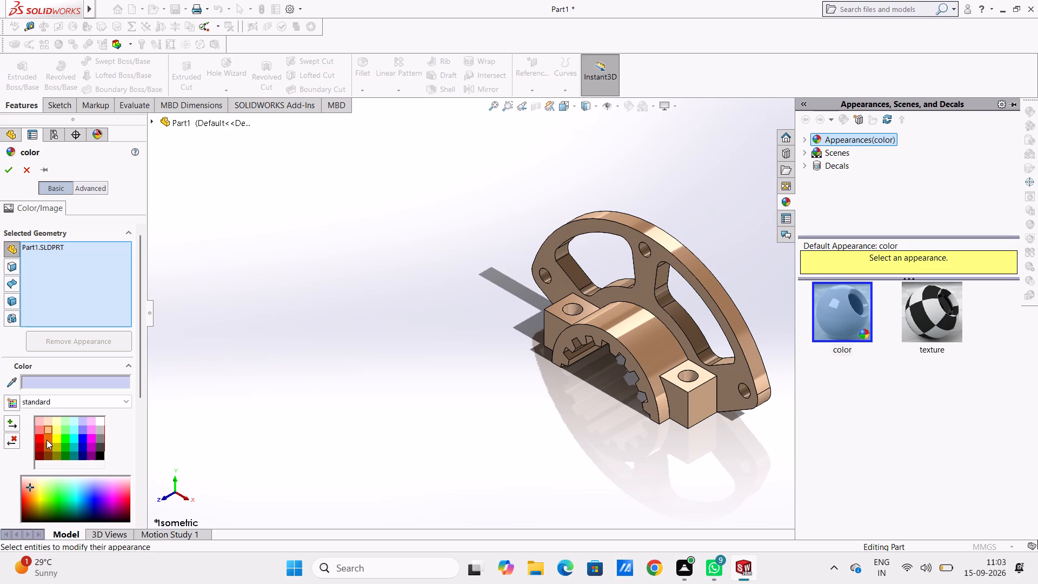
{"action": "left_click", "coordinate": [46, 440]}
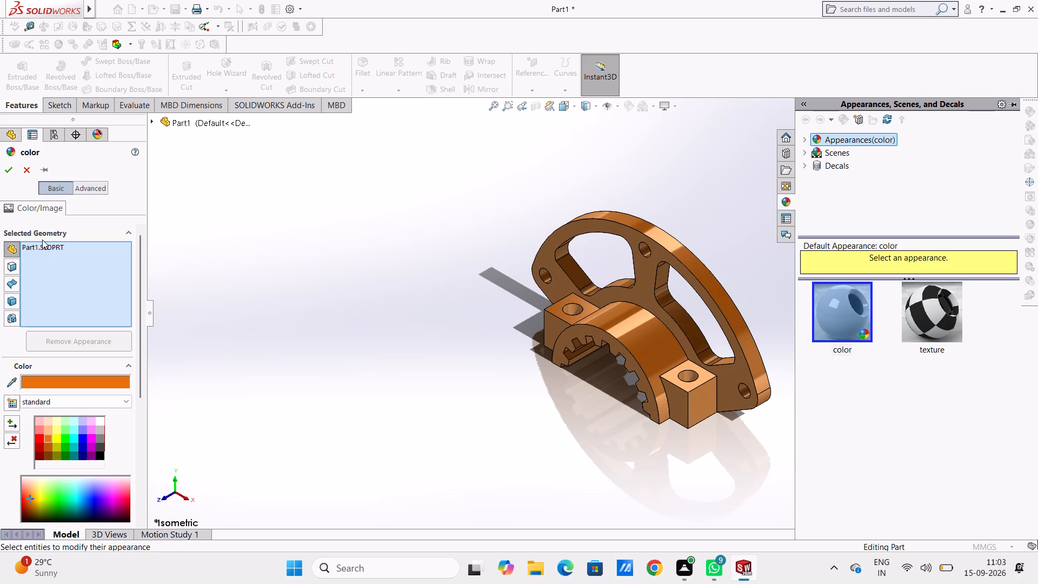
{"action": "left_click", "coordinate": [4, 170]}
{"action": "left_click", "coordinate": [358, 320]}
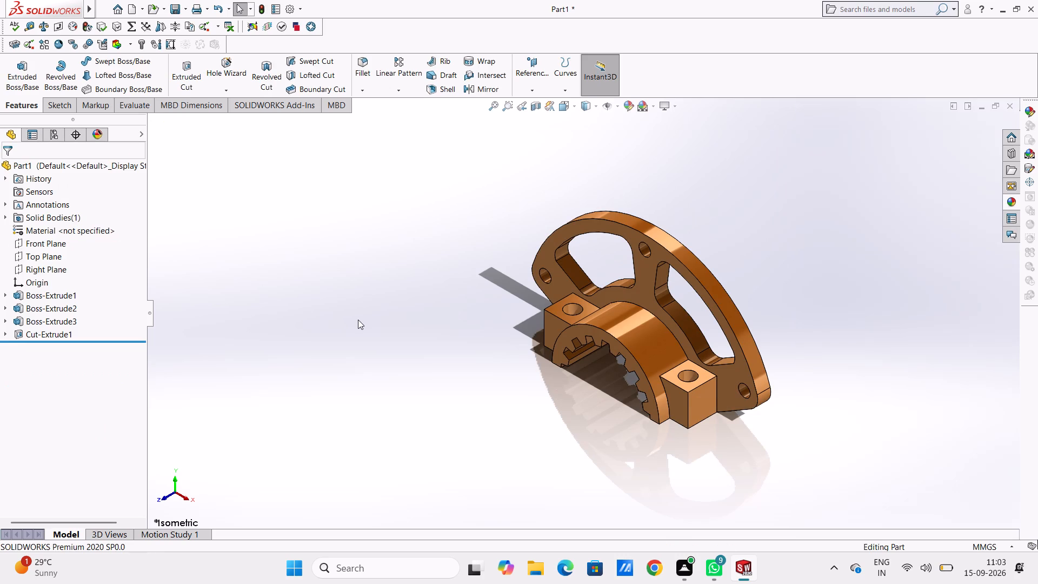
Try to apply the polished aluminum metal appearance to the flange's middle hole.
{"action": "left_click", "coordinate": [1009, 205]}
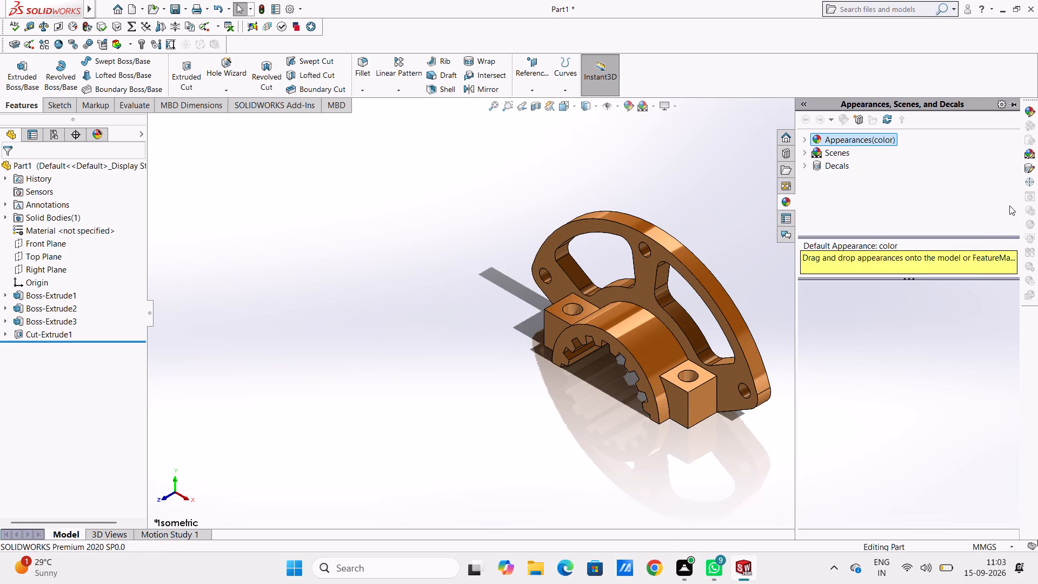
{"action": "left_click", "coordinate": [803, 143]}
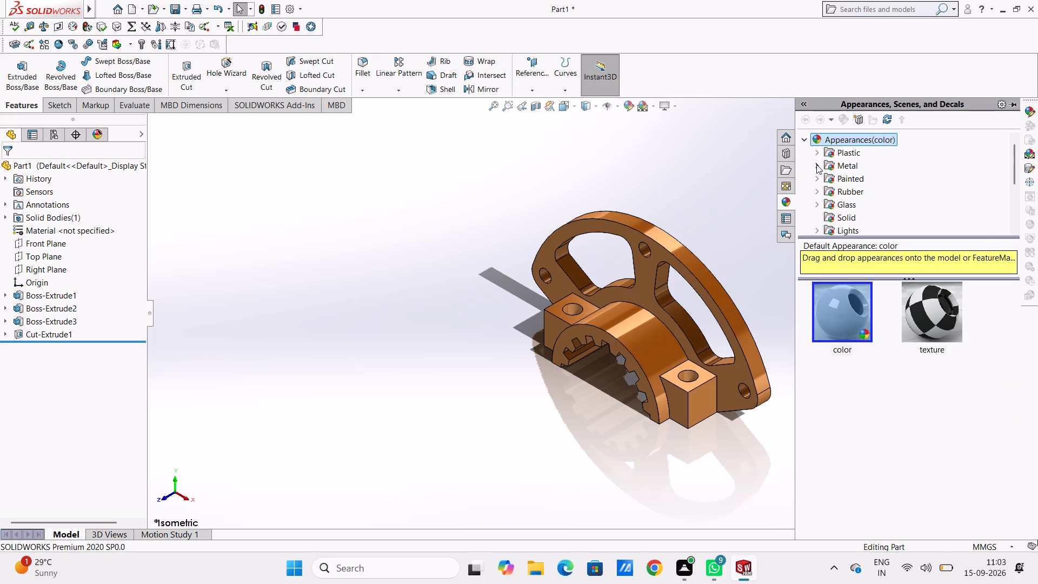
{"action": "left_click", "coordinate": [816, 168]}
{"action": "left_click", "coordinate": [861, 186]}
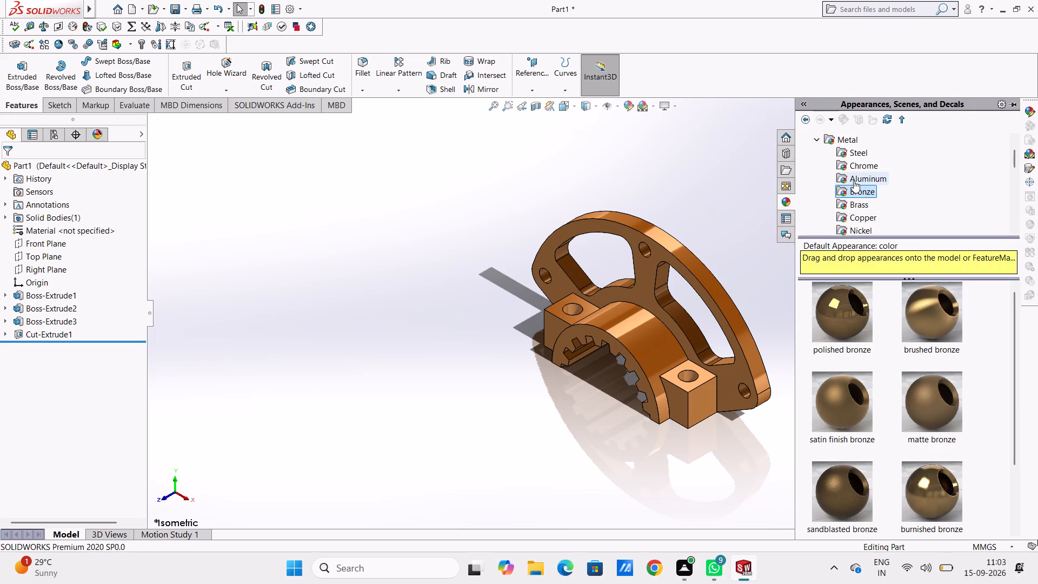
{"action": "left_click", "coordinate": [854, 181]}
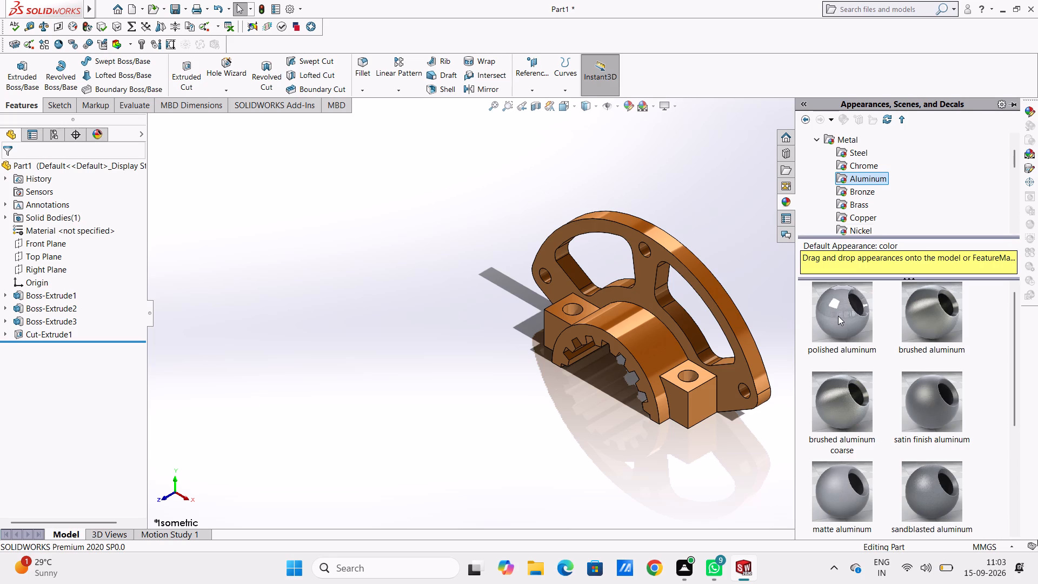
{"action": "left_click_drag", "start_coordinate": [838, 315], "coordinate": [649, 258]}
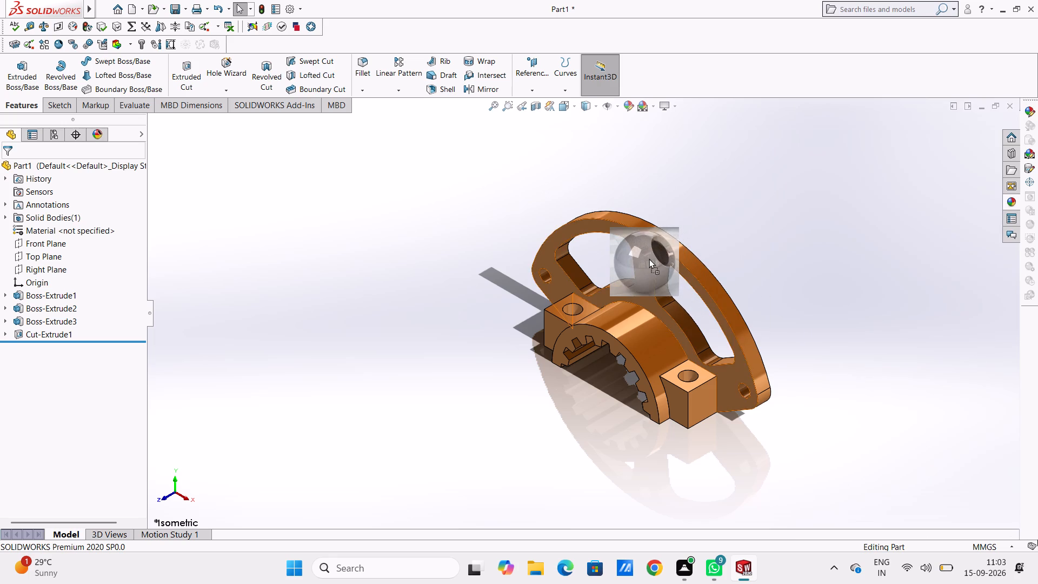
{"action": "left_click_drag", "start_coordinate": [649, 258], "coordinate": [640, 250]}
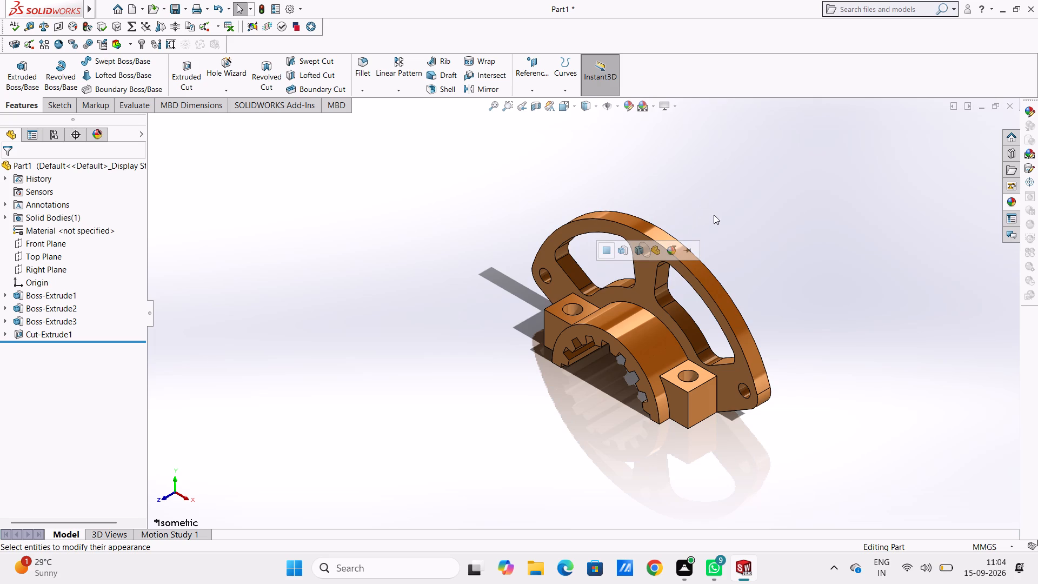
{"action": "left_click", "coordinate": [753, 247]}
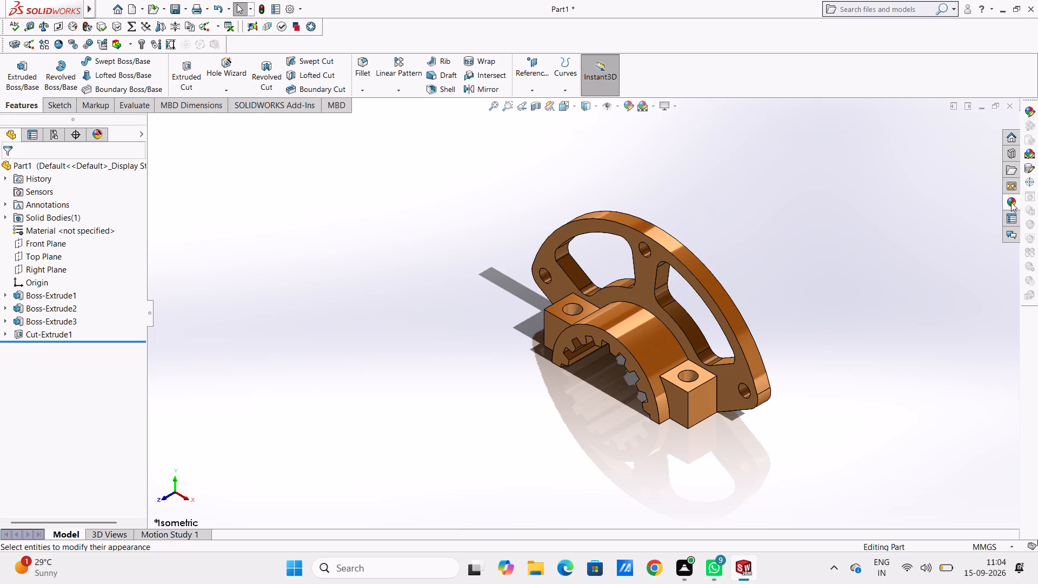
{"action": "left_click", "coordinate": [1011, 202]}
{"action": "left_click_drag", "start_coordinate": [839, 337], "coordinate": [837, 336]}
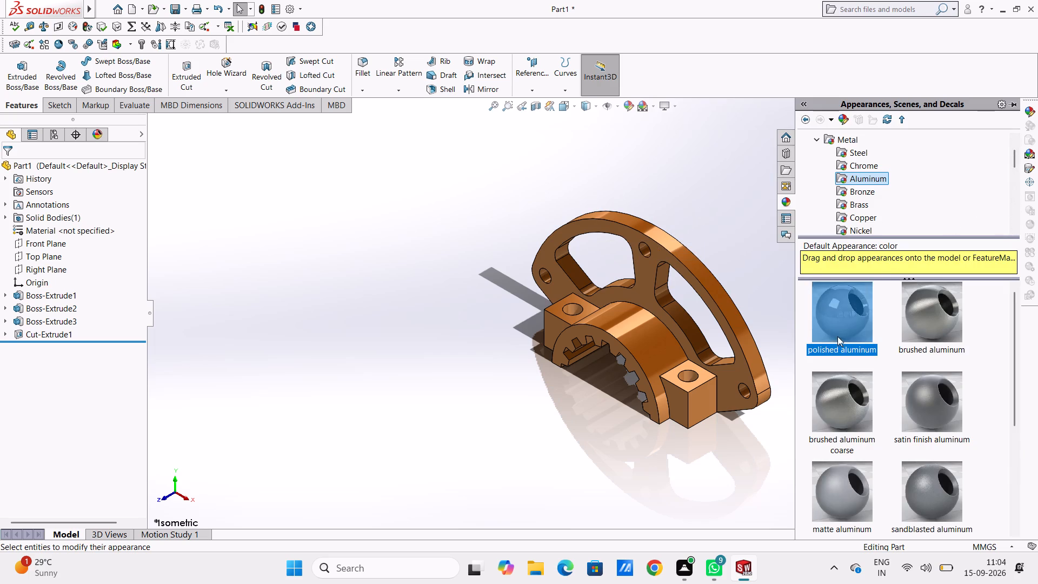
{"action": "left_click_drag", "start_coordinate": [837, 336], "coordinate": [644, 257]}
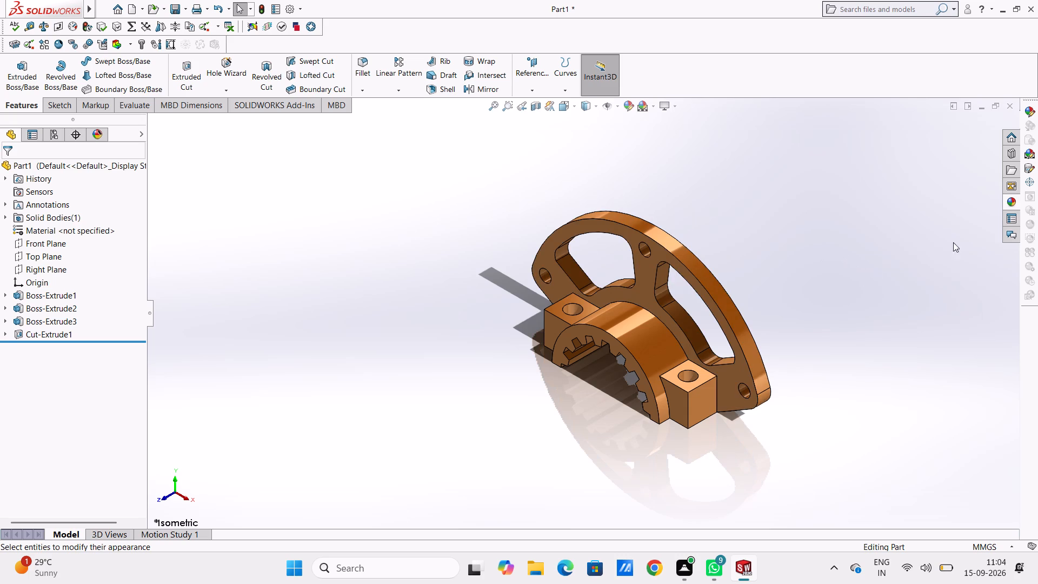
Apply the polished aluminum appearance to only the face of the right side block's hole.
{"action": "left_click", "coordinate": [1010, 201]}
{"action": "left_click_drag", "start_coordinate": [824, 320], "coordinate": [678, 371]}
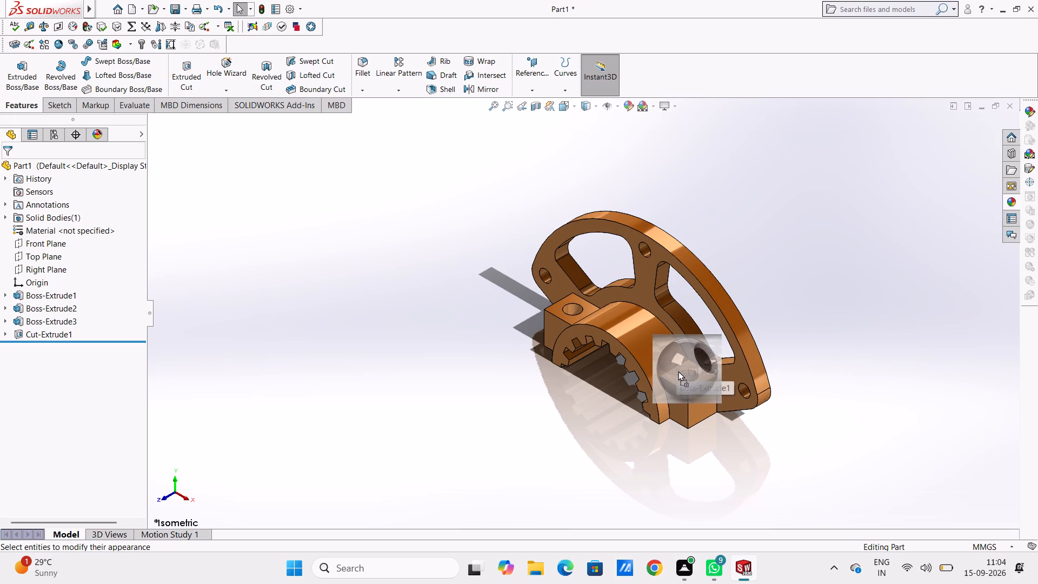
{"action": "left_click_drag", "start_coordinate": [678, 371], "coordinate": [682, 373]}
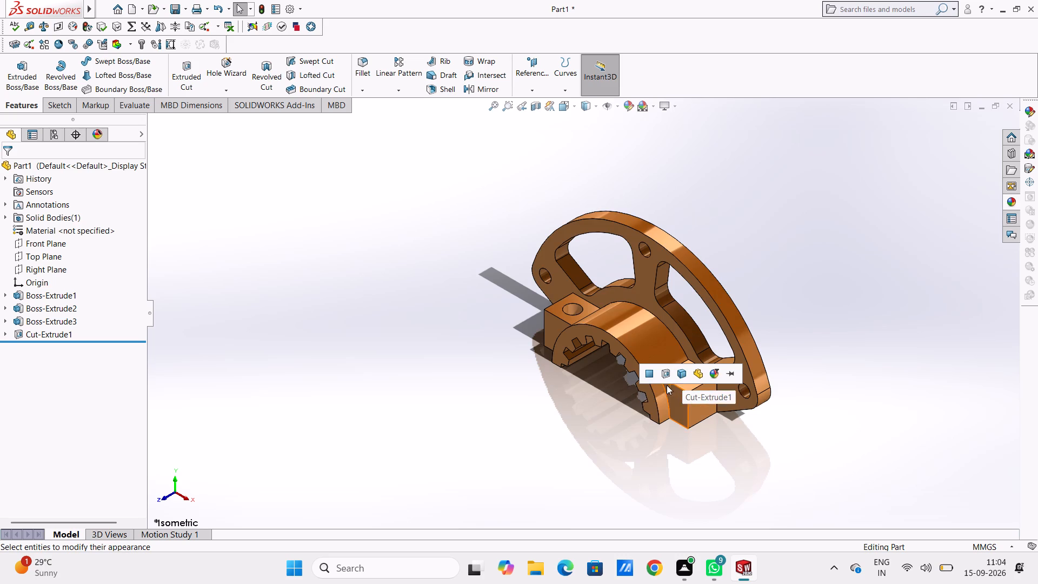
{"action": "left_click", "coordinate": [648, 371]}
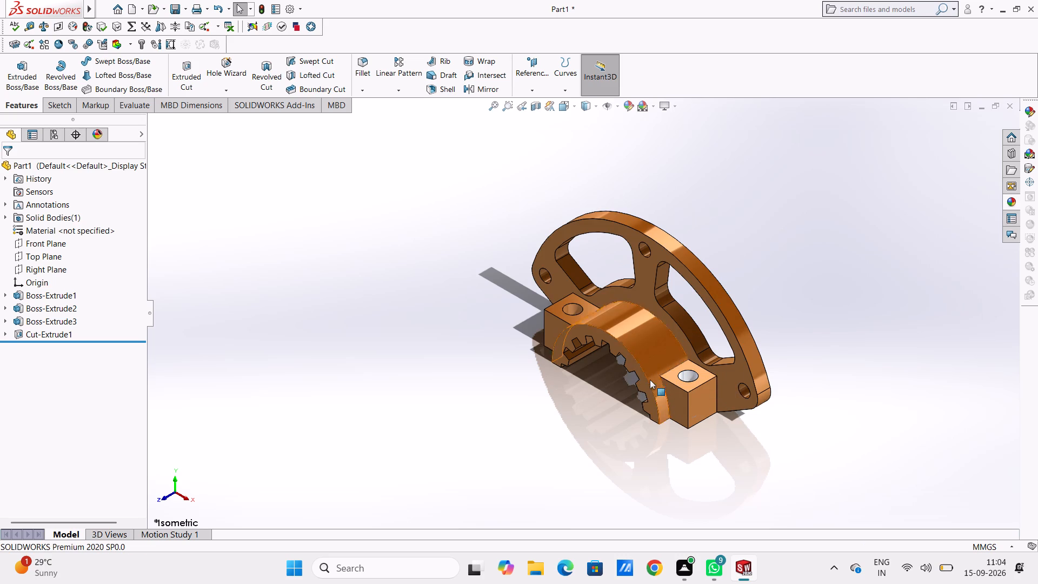
{"action": "left_click", "coordinate": [824, 340]}
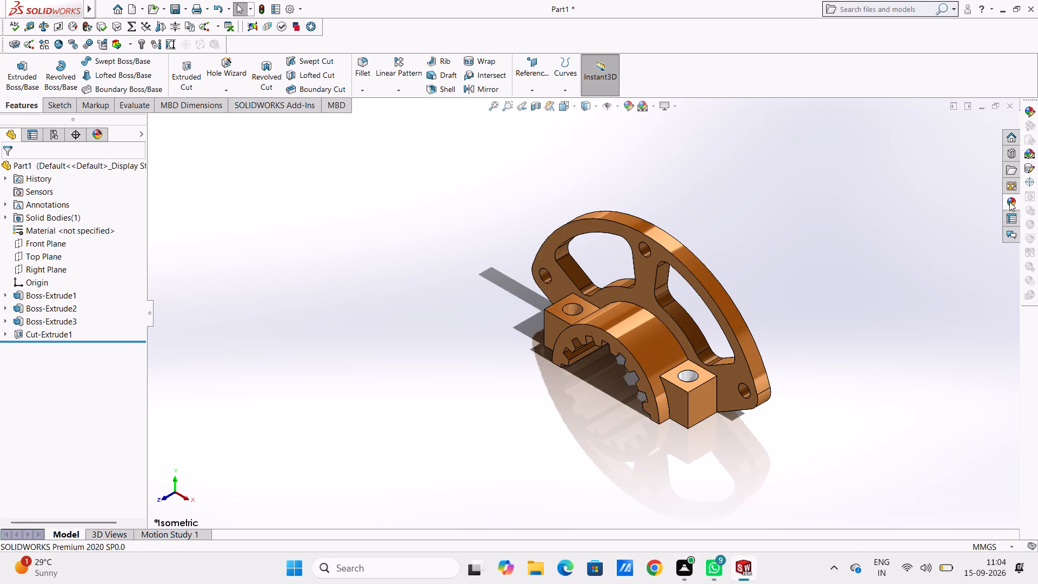
Apply the polished aluminum appearance to only the face of the left side block's hole.
{"action": "left_click", "coordinate": [1009, 203]}
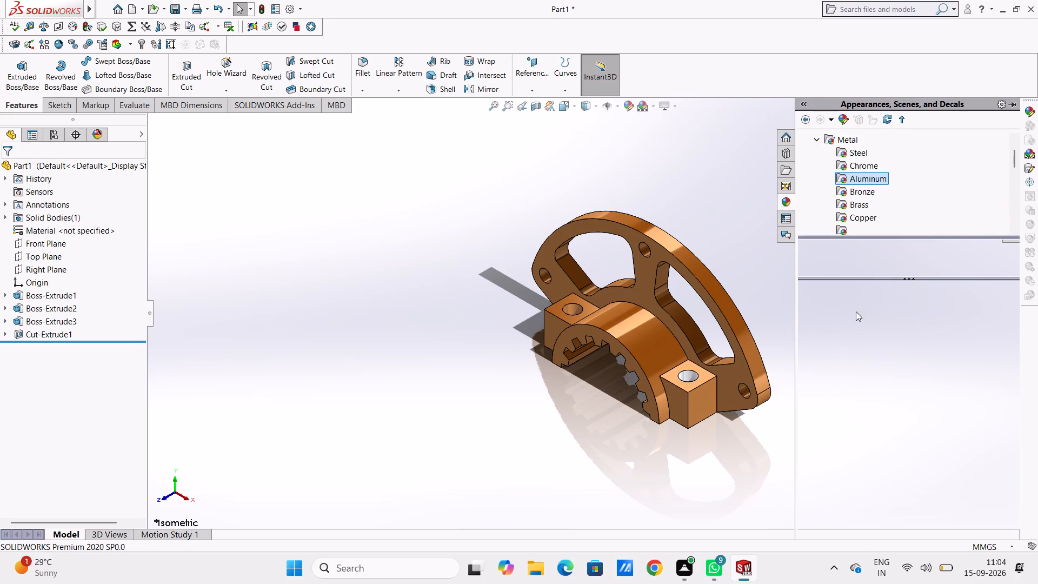
{"action": "left_click_drag", "start_coordinate": [833, 316], "coordinate": [565, 297]}
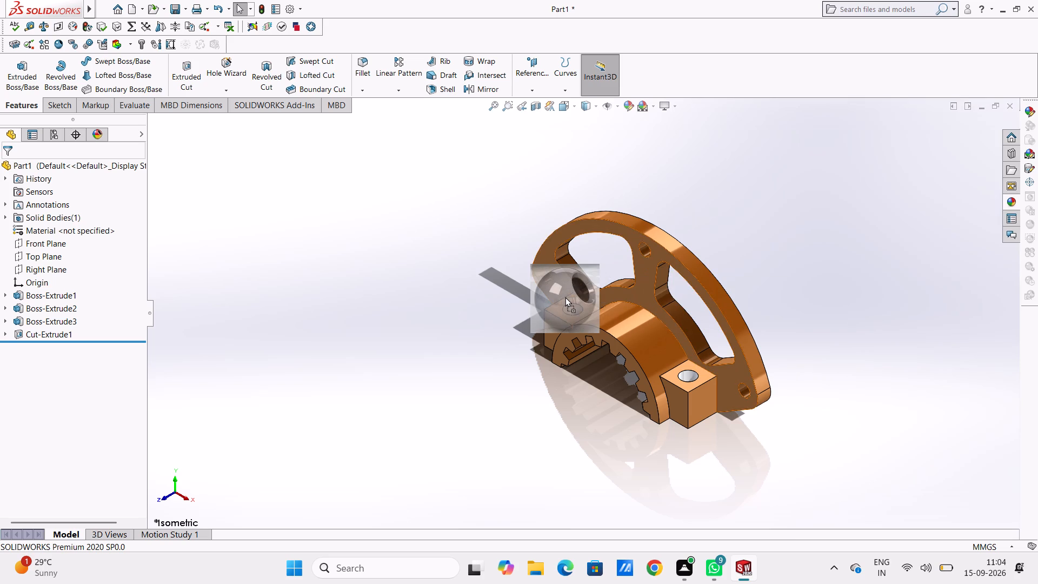
{"action": "left_click_drag", "start_coordinate": [565, 297], "coordinate": [578, 286]}
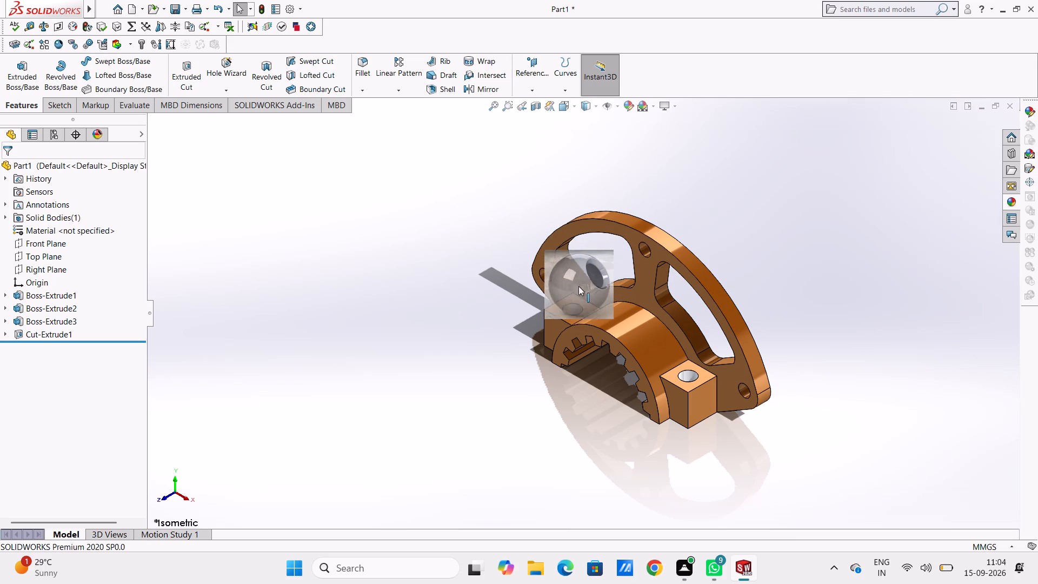
{"action": "left_click_drag", "start_coordinate": [578, 286], "coordinate": [574, 304]}
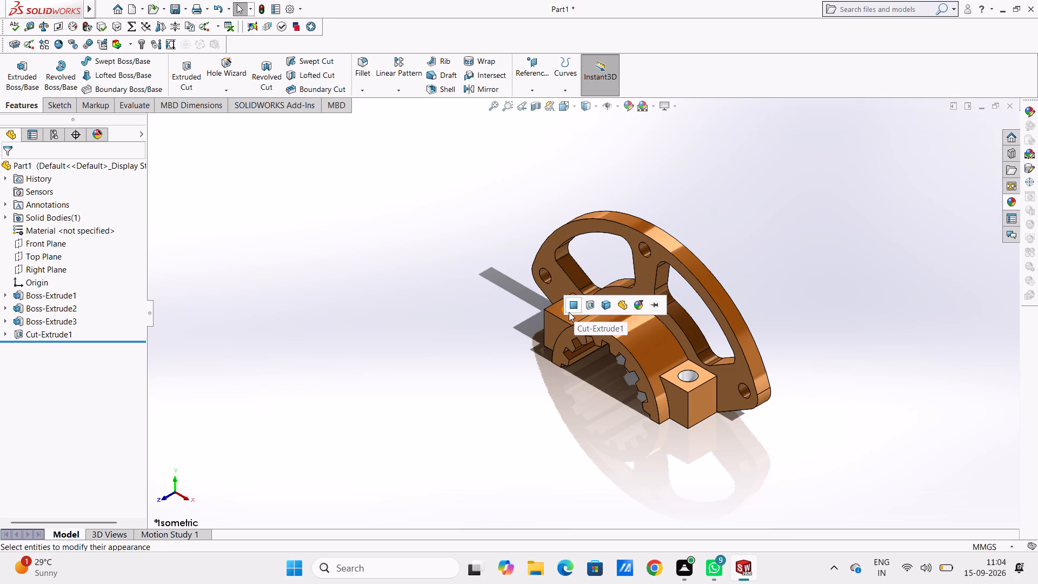
{"action": "left_click", "coordinate": [571, 307]}
{"action": "left_click", "coordinate": [448, 360]}
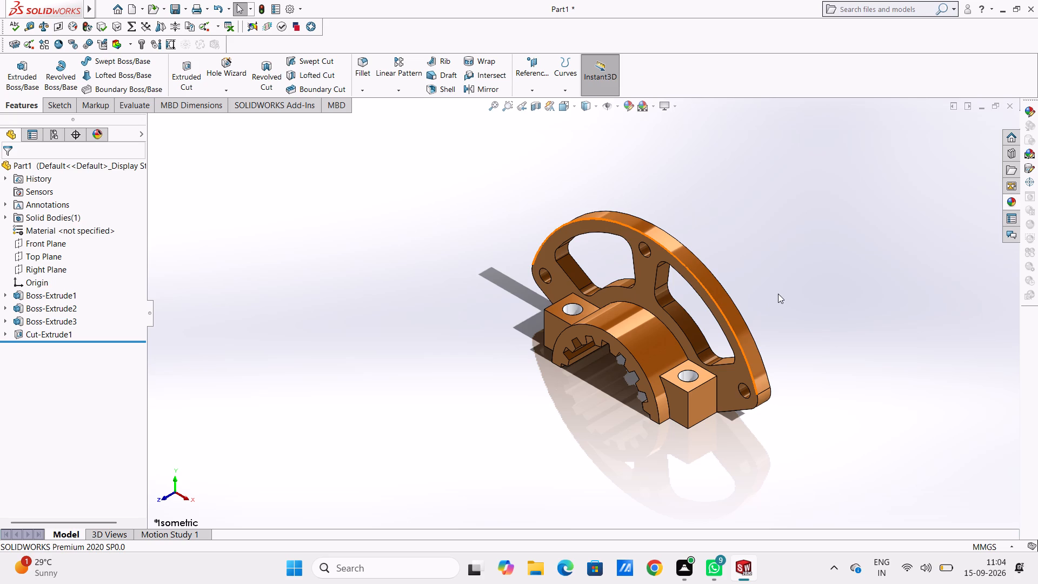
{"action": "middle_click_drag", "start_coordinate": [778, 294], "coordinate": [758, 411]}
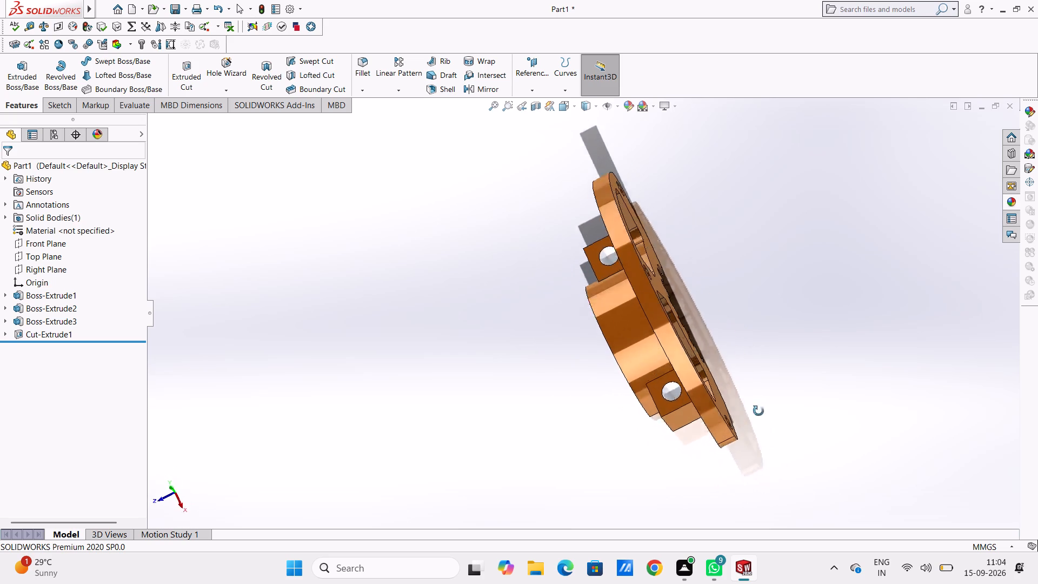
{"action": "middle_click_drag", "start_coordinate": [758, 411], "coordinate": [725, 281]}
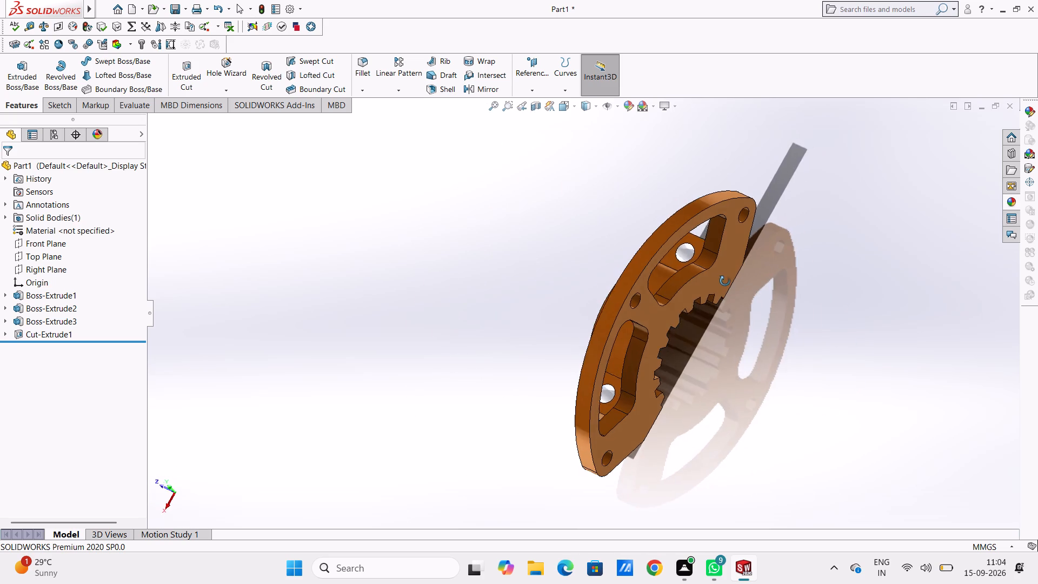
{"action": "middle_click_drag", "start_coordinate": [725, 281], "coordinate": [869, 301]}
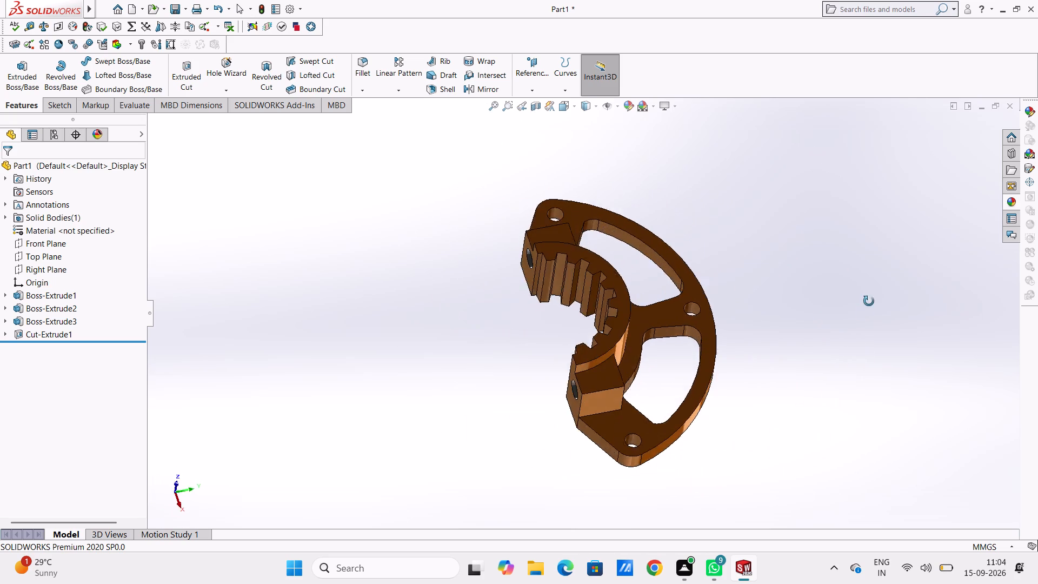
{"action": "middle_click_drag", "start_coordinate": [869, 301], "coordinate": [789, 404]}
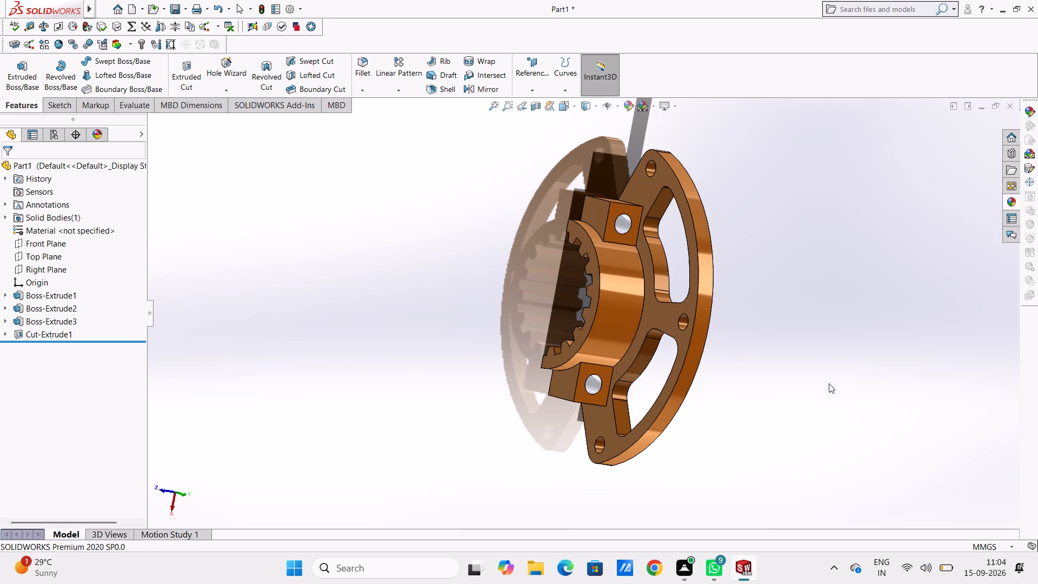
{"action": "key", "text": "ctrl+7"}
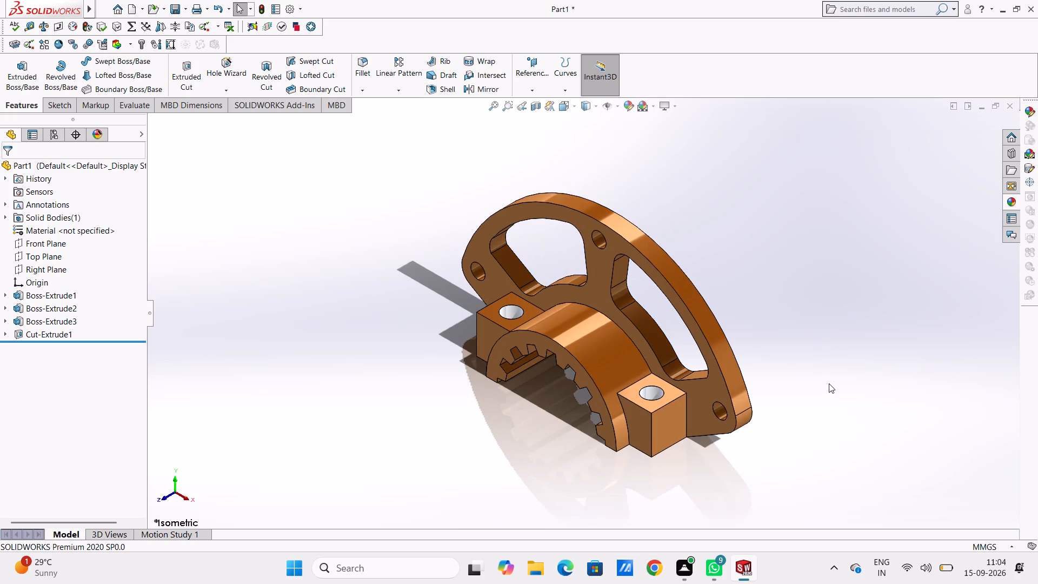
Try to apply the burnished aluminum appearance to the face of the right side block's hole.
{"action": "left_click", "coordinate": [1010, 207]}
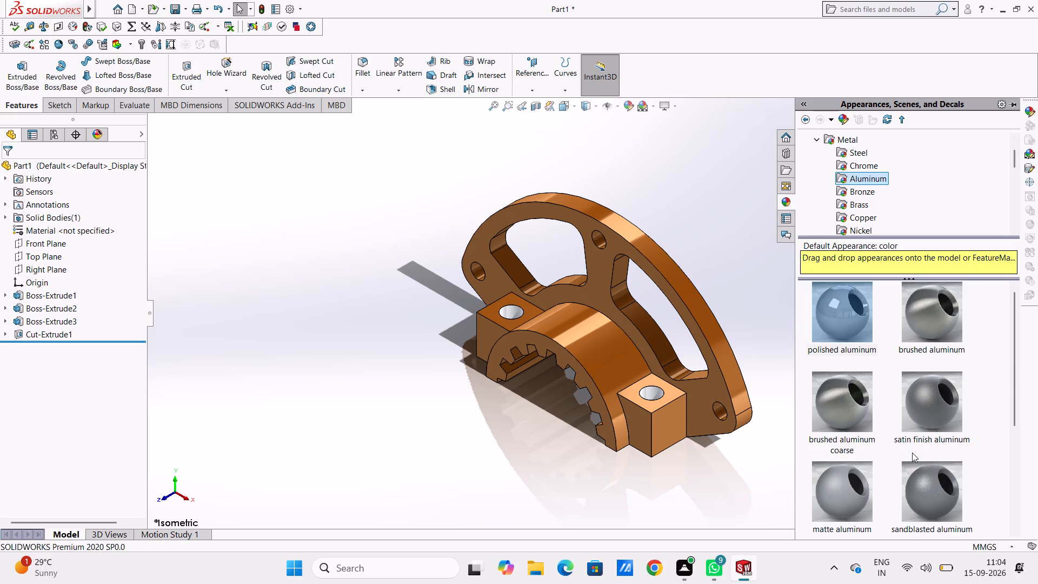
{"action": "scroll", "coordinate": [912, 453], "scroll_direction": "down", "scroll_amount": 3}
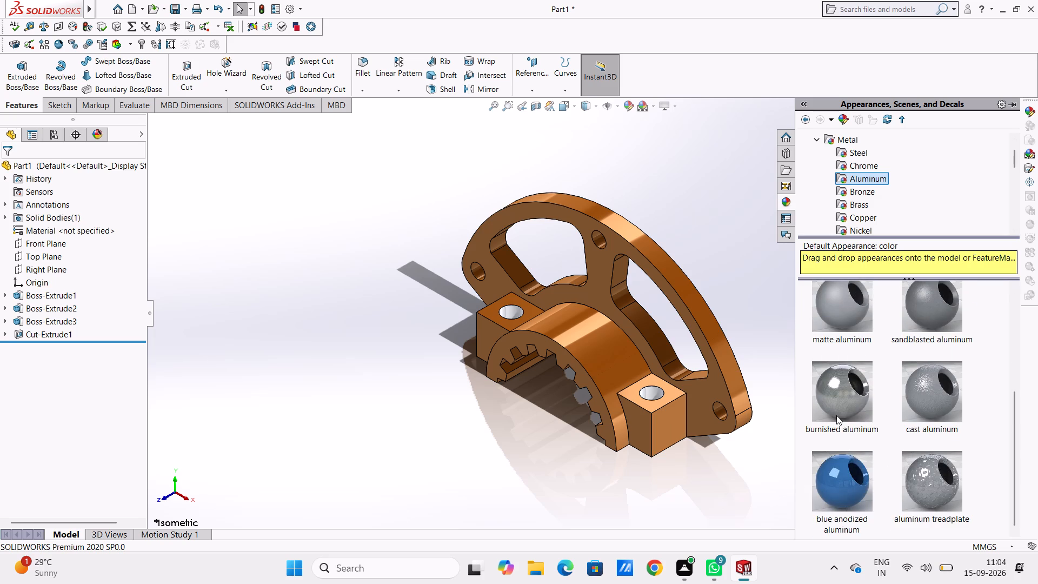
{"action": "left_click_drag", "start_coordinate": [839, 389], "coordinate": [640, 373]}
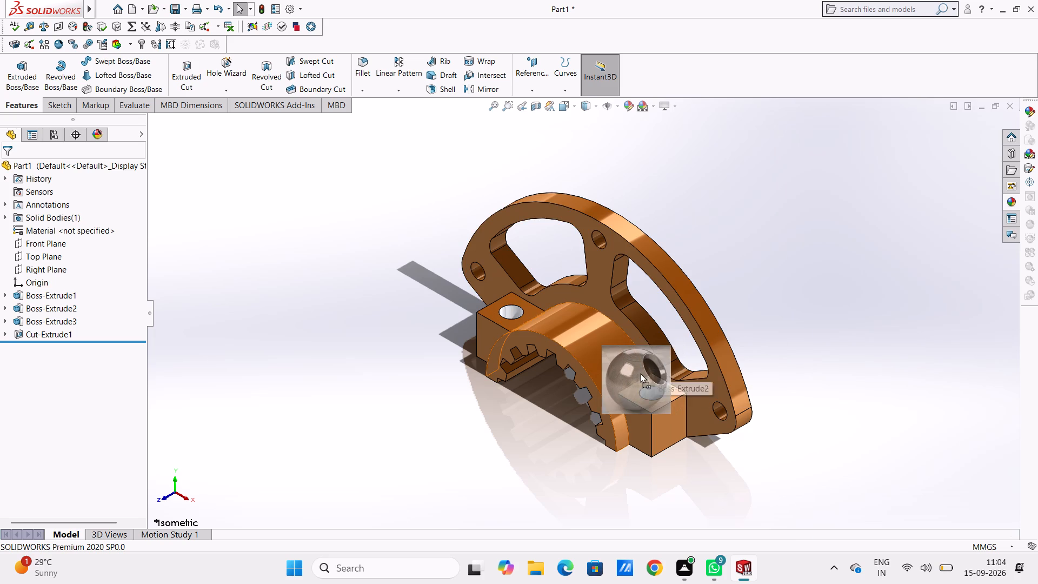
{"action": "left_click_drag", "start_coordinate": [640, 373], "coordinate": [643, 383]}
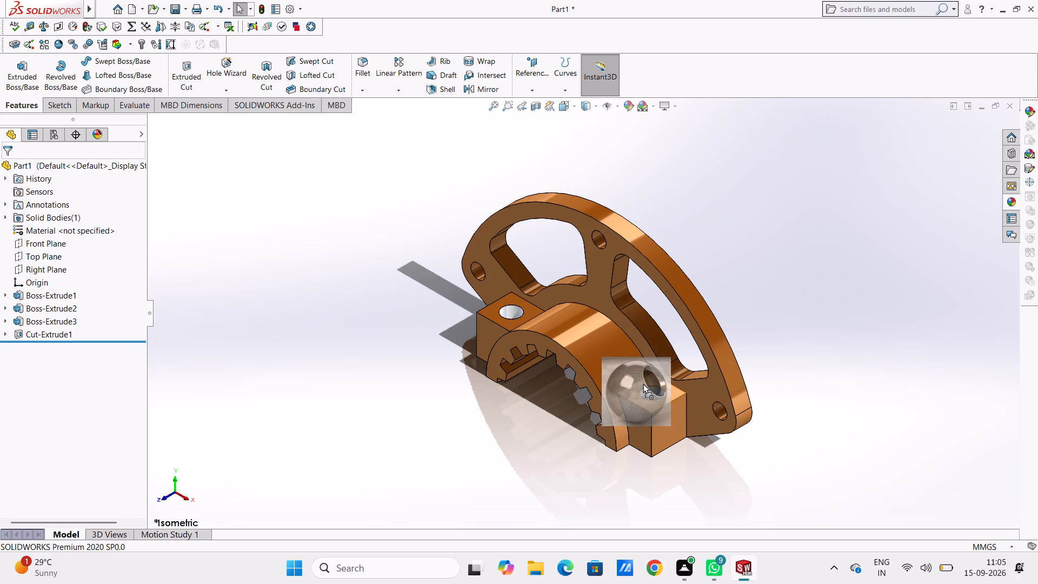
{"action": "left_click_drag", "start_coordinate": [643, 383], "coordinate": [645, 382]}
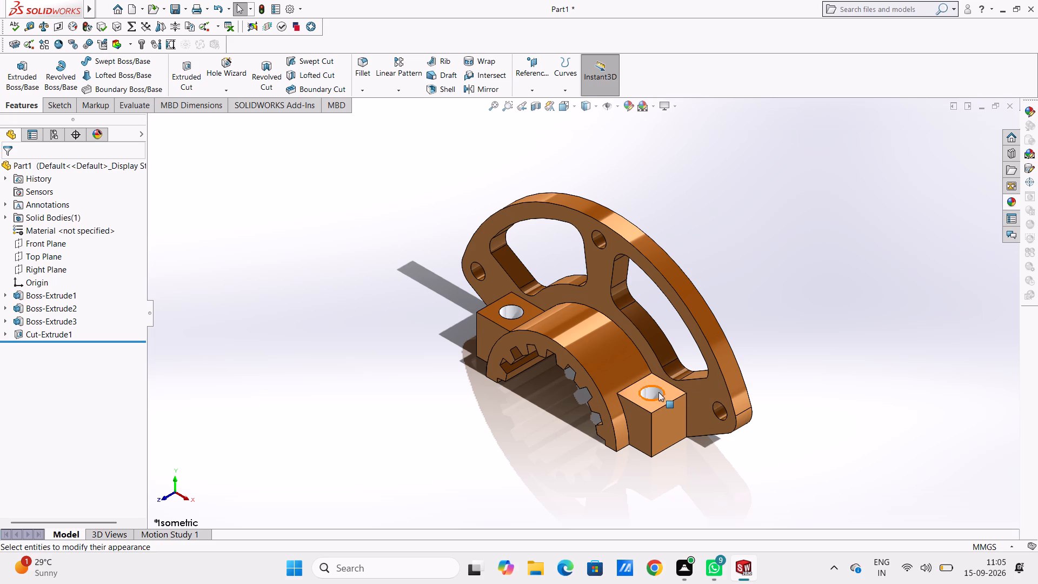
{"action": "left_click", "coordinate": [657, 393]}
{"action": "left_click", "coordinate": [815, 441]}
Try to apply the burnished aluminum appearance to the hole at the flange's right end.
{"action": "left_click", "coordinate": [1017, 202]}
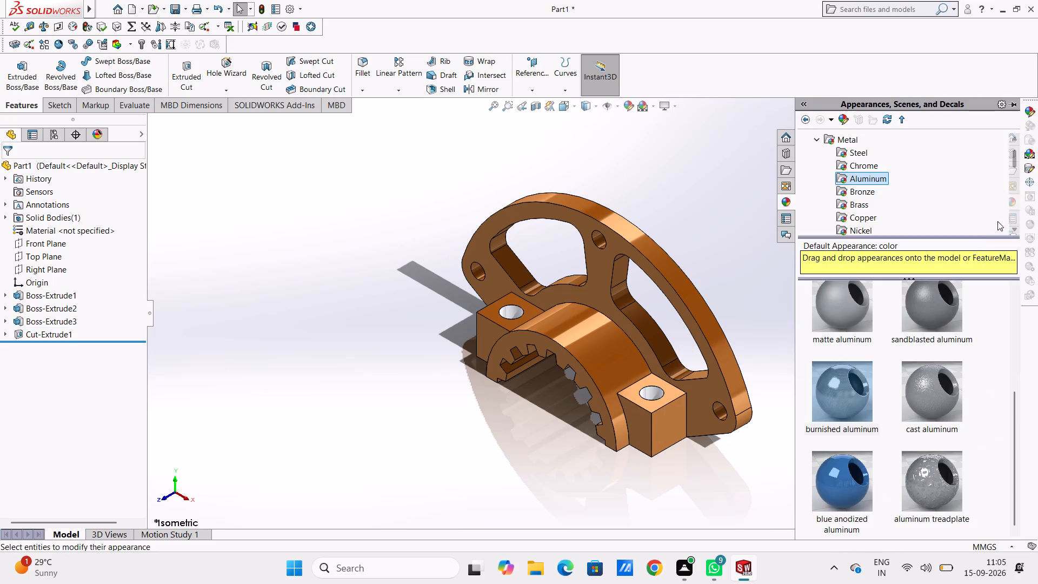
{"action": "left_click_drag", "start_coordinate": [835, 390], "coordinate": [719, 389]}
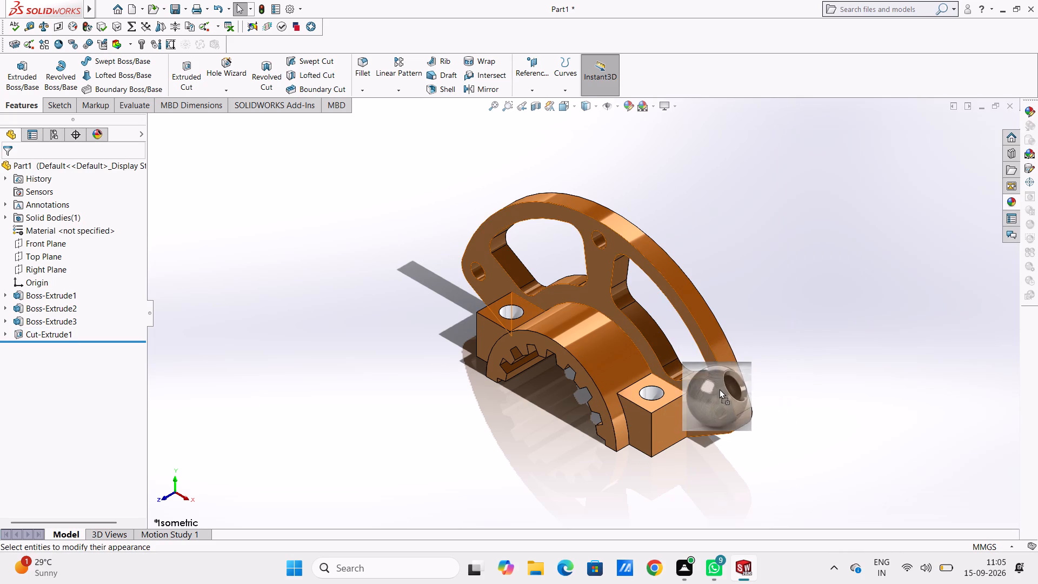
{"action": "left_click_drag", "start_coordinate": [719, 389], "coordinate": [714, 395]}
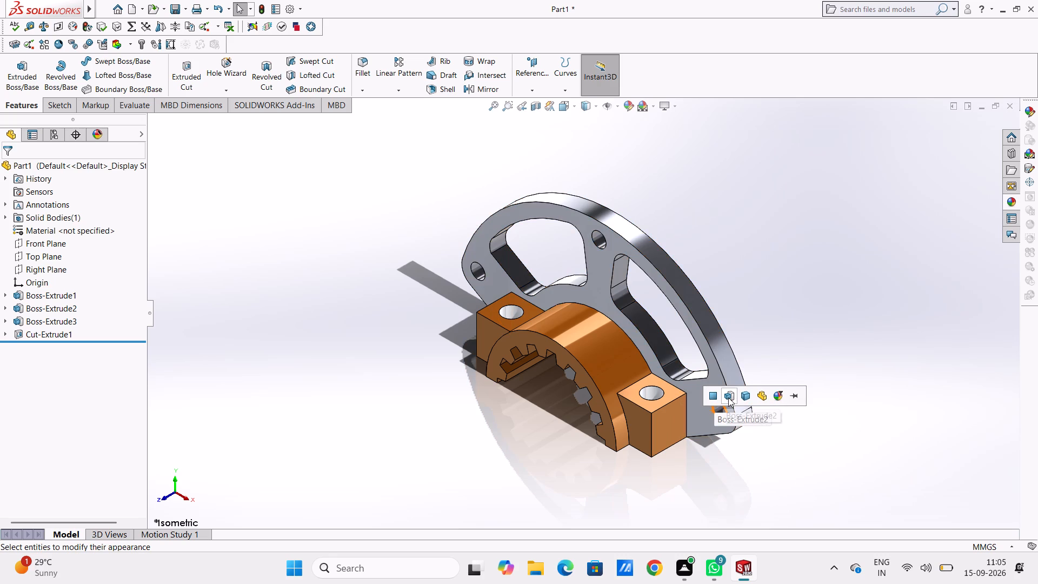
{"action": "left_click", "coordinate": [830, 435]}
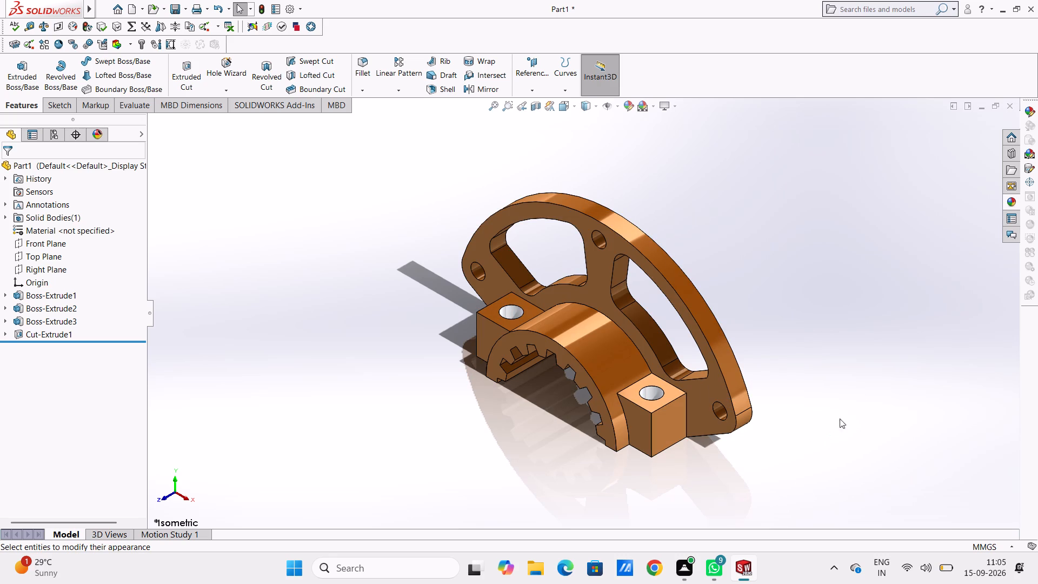
Apply the burnished aluminum appearance to only the face of the hole at the flange's right end.
{"action": "scroll", "coordinate": [667, 398], "scroll_direction": "down", "scroll_amount": 1}
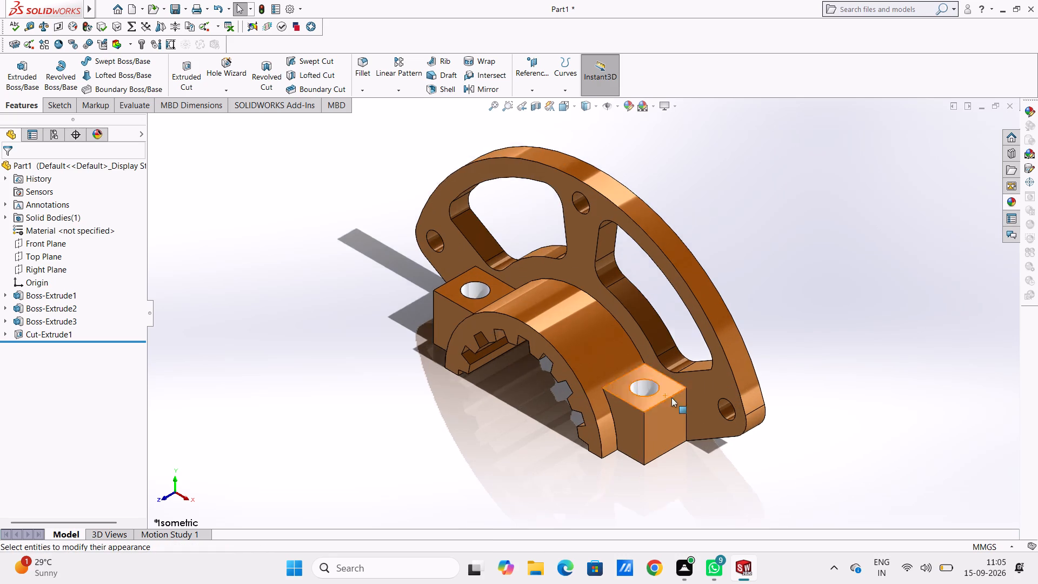
{"action": "scroll", "coordinate": [671, 397], "scroll_direction": "down", "scroll_amount": 2}
{"action": "scroll", "coordinate": [731, 403], "scroll_direction": "down", "scroll_amount": 2}
{"action": "scroll", "coordinate": [776, 414], "scroll_direction": "down", "scroll_amount": 3}
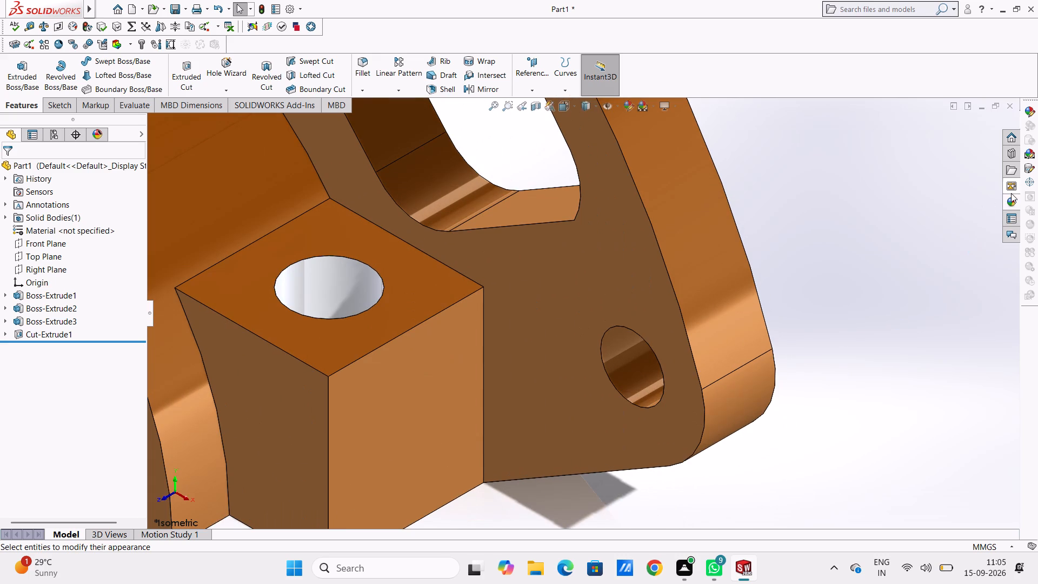
{"action": "left_click", "coordinate": [1010, 201]}
{"action": "left_click_drag", "start_coordinate": [836, 385], "coordinate": [836, 385]}
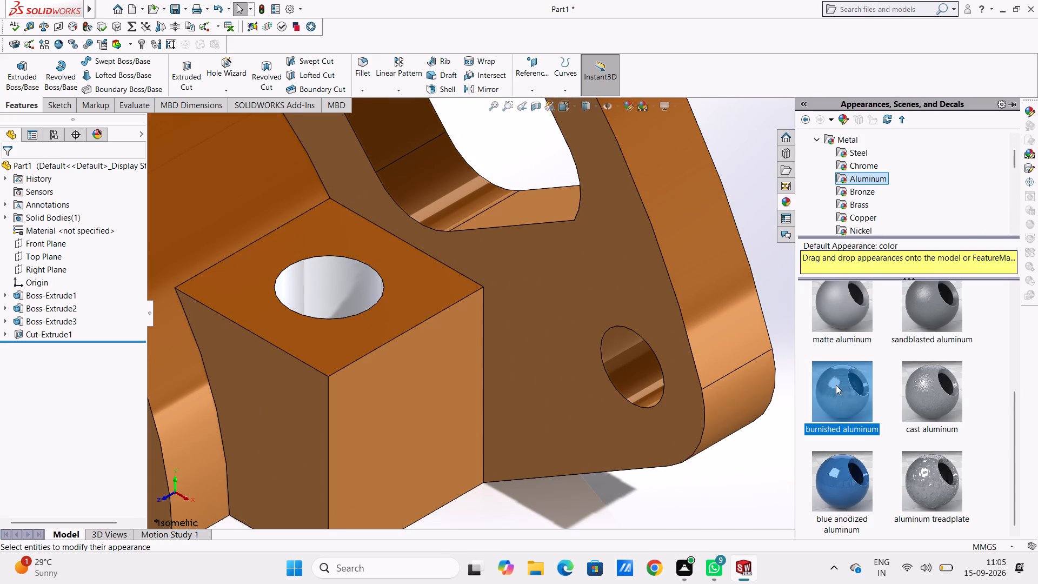
{"action": "left_click_drag", "start_coordinate": [836, 385], "coordinate": [642, 363]}
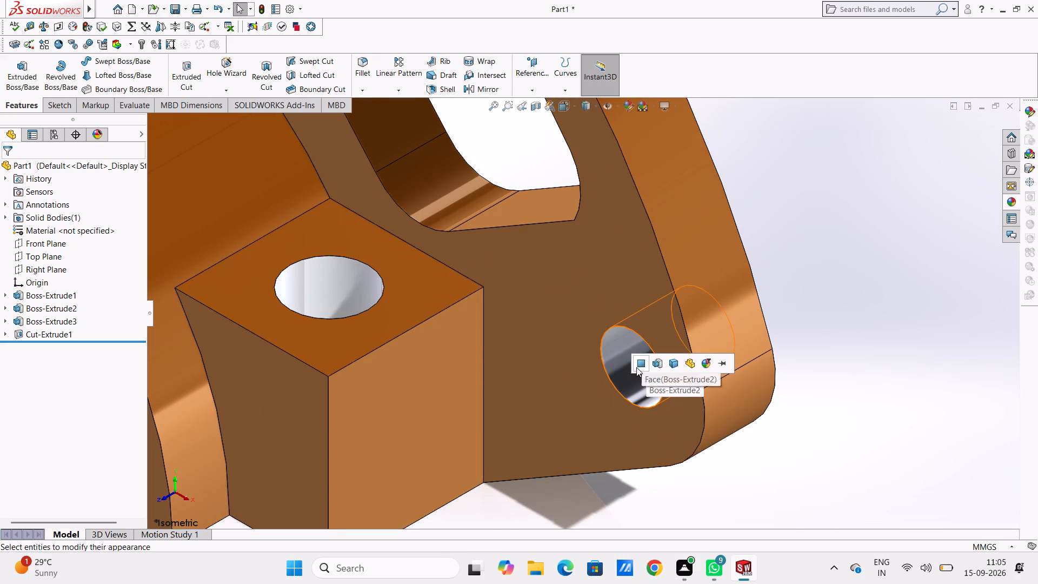
{"action": "left_click", "coordinate": [636, 367]}
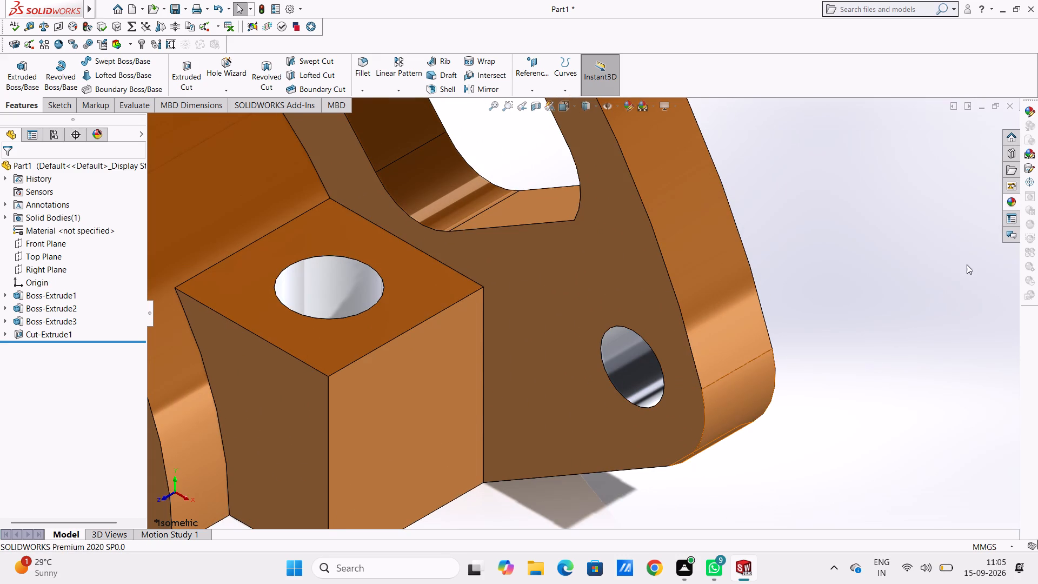
Apply the burnished aluminum appearance to only the face of the right side block's hole.
{"action": "left_click", "coordinate": [1014, 203]}
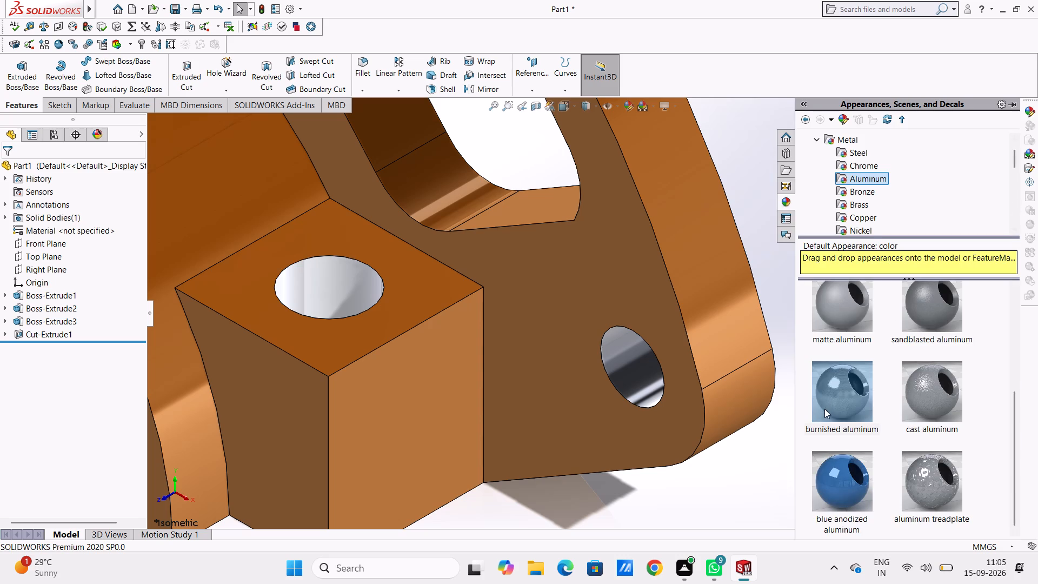
{"action": "left_click_drag", "start_coordinate": [826, 407], "coordinate": [308, 278]}
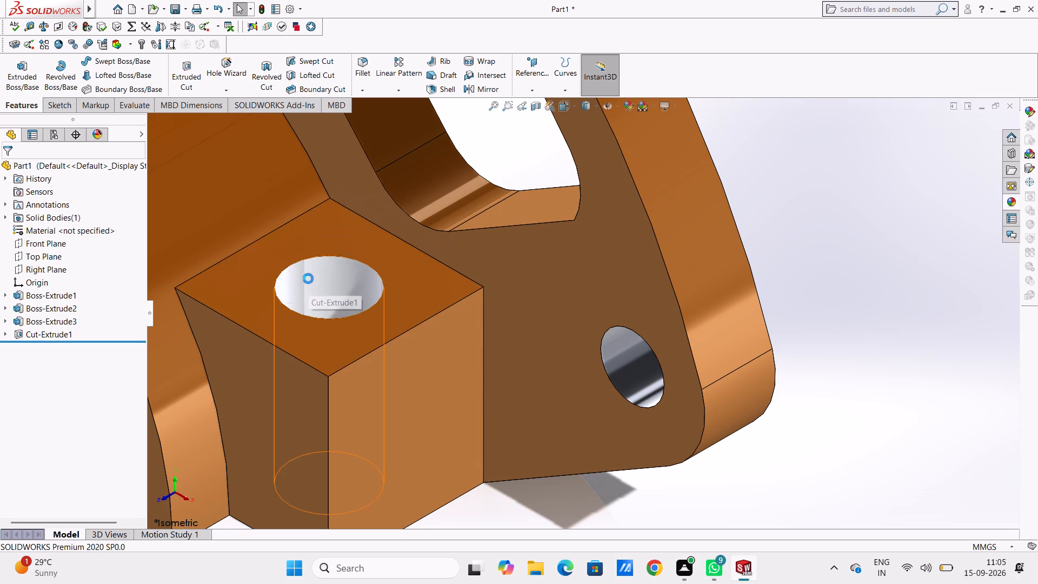
{"action": "left_click", "coordinate": [304, 282]}
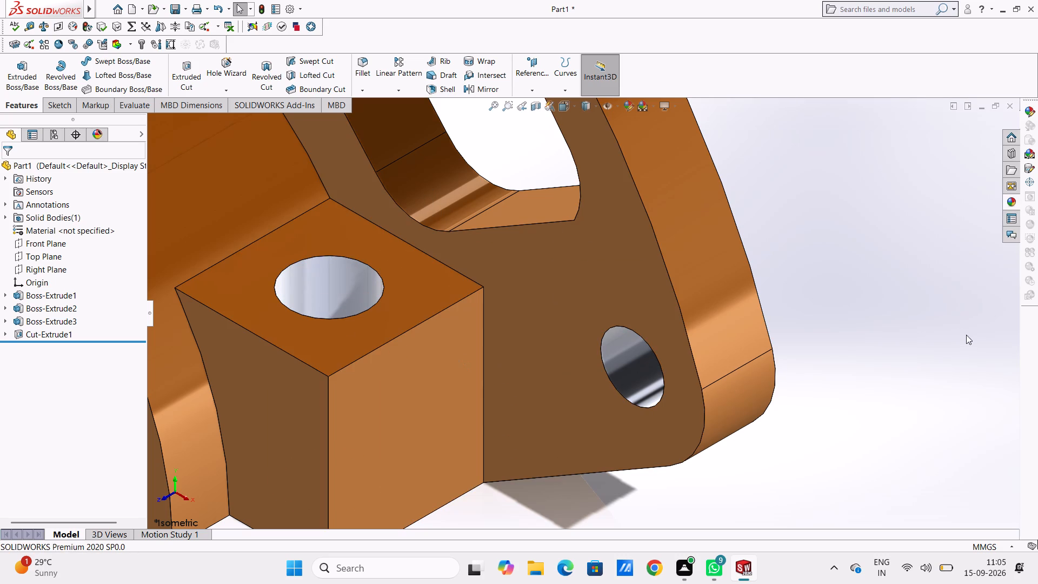
Apply the burnished aluminum appearance to only the face of the hole at the flange's left end.
{"action": "scroll", "coordinate": [951, 262], "scroll_direction": "down", "scroll_amount": 5}
{"action": "scroll", "coordinate": [951, 263], "scroll_direction": "up", "scroll_amount": 2}
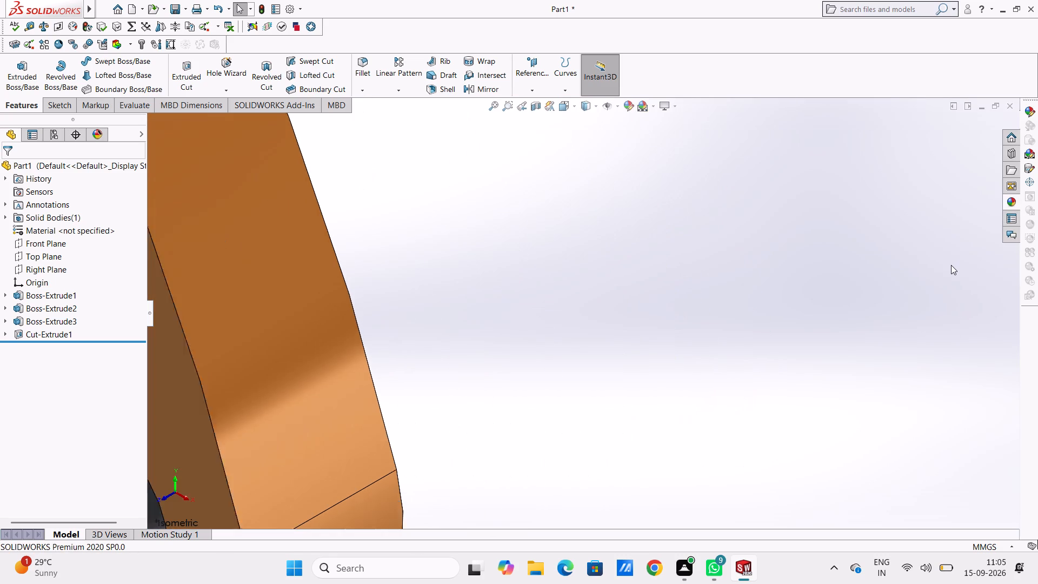
{"action": "scroll", "coordinate": [951, 265], "scroll_direction": "up", "scroll_amount": 3}
{"action": "scroll", "coordinate": [325, 331], "scroll_direction": "up", "scroll_amount": 8}
{"action": "scroll", "coordinate": [334, 250], "scroll_direction": "up", "scroll_amount": 3}
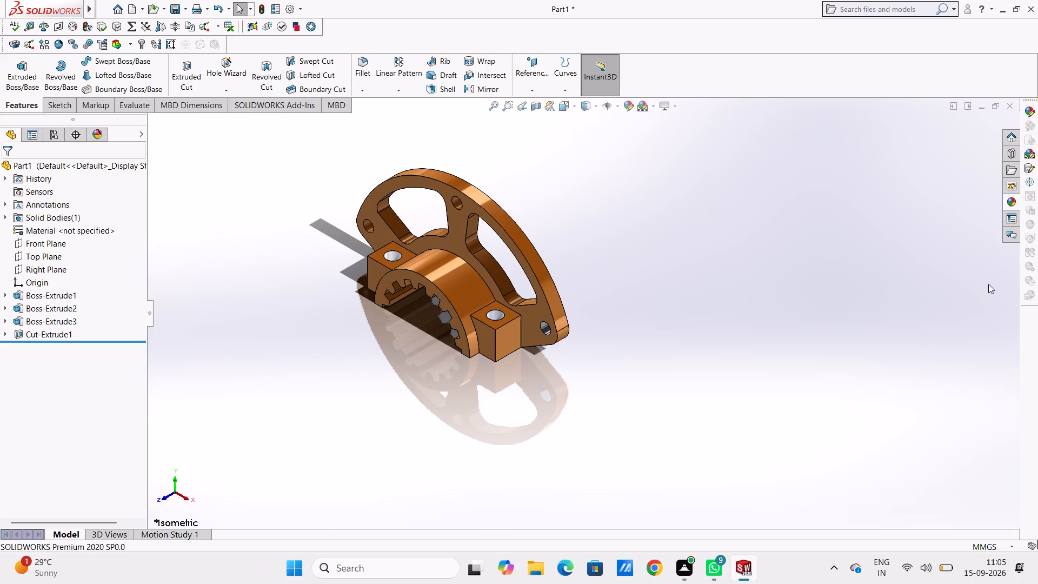
{"action": "left_click", "coordinate": [1007, 205]}
{"action": "scroll", "coordinate": [363, 218], "scroll_direction": "down", "scroll_amount": 3}
{"action": "scroll", "coordinate": [391, 264], "scroll_direction": "down", "scroll_amount": 2}
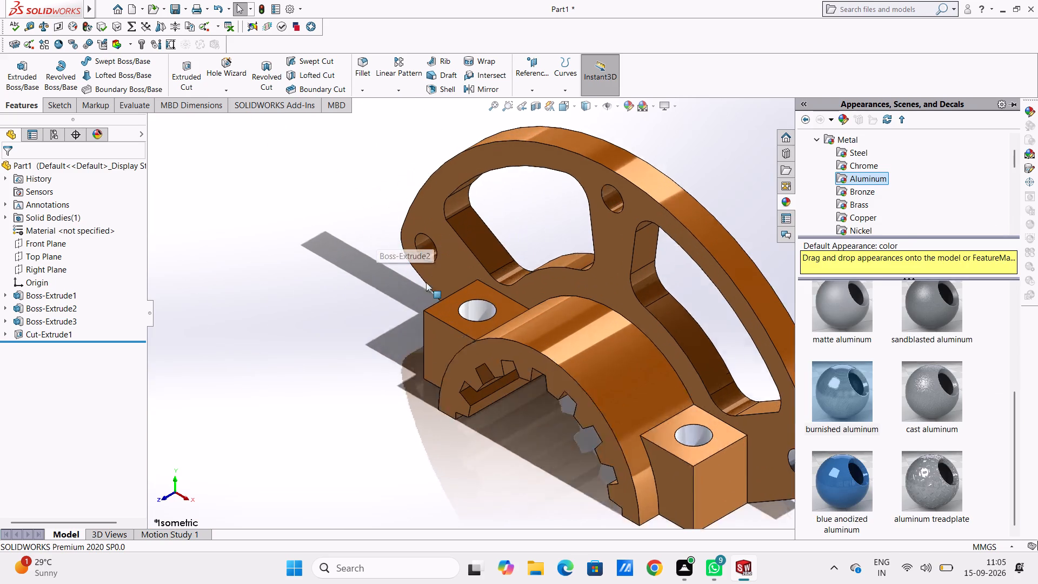
{"action": "scroll", "coordinate": [426, 282], "scroll_direction": "down", "scroll_amount": 2}
{"action": "left_click_drag", "start_coordinate": [849, 396], "coordinate": [638, 359]}
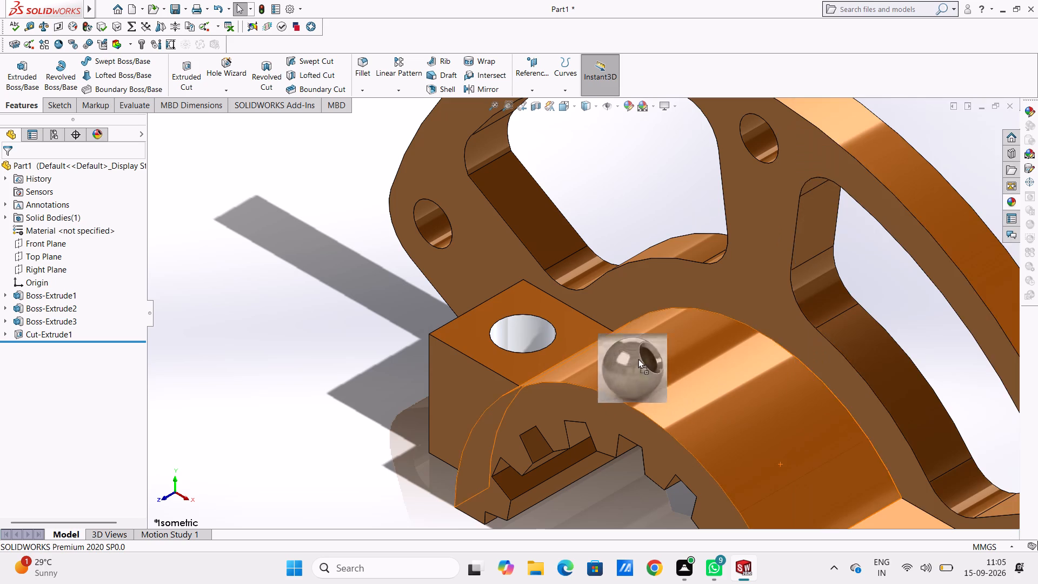
{"action": "left_click_drag", "start_coordinate": [638, 359], "coordinate": [440, 222]}
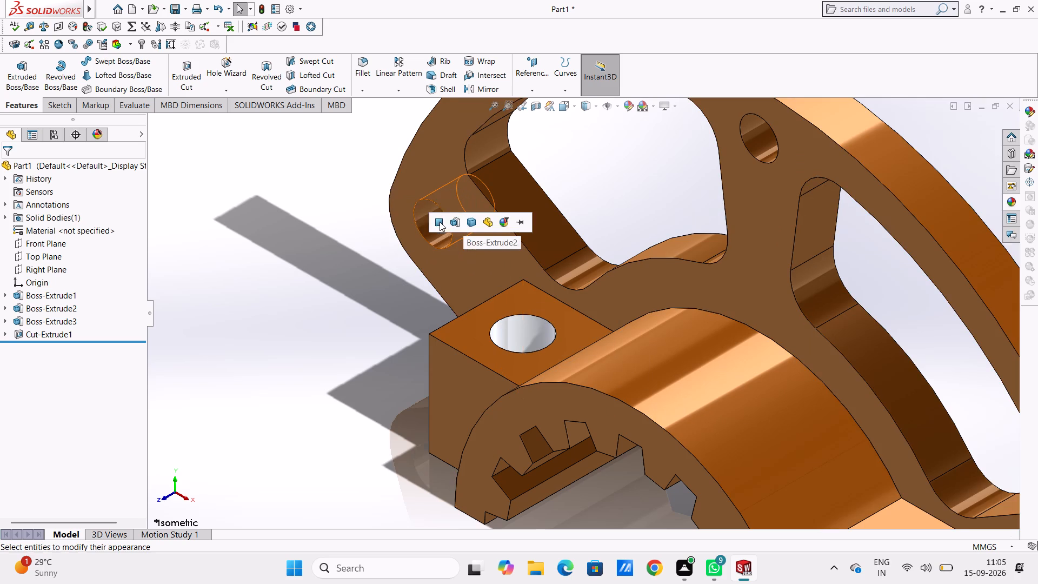
{"action": "left_click", "coordinate": [438, 223]}
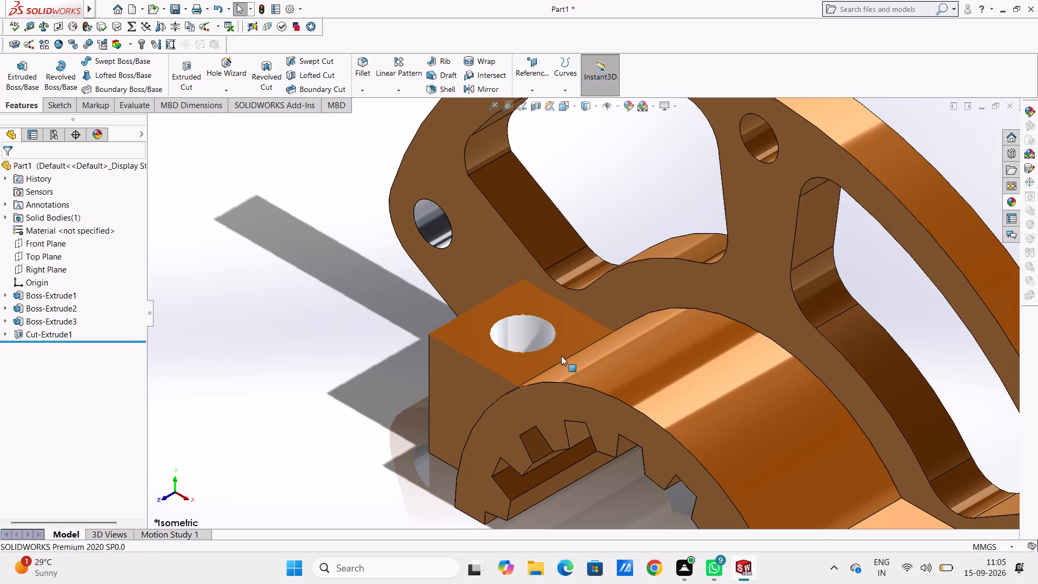
Apply the burnished aluminum appearance to only the face of the left side block's hole.
{"action": "left_click", "coordinate": [513, 325]}
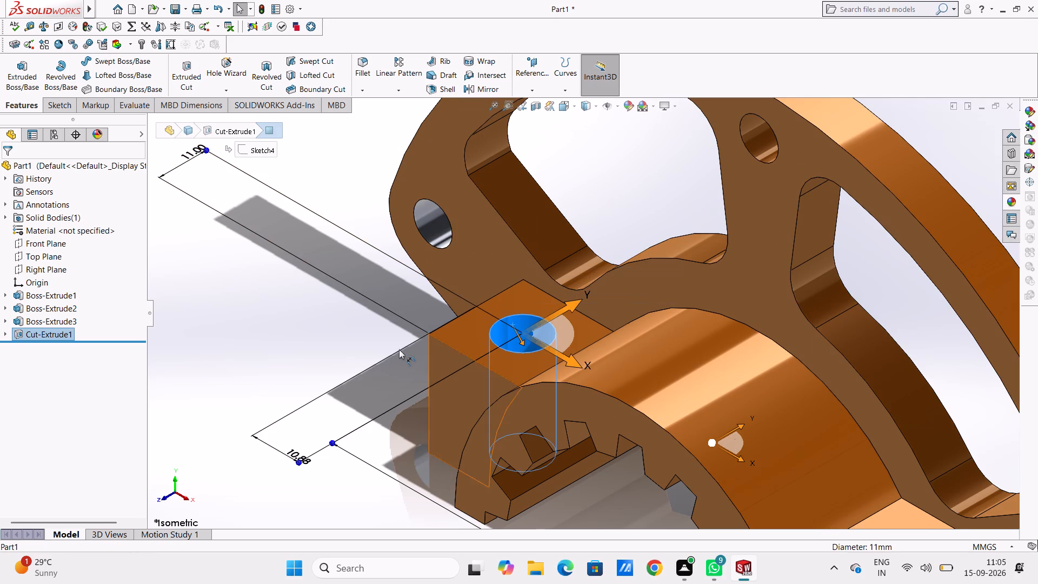
{"action": "key", "text": "Escape"}
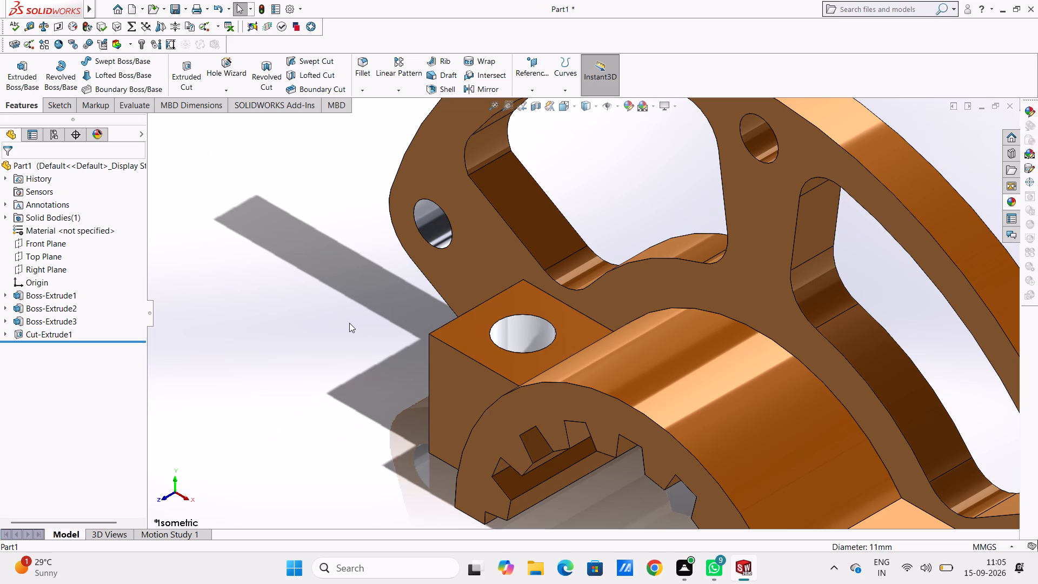
{"action": "left_click", "coordinate": [1008, 200]}
{"action": "left_click_drag", "start_coordinate": [814, 387], "coordinate": [543, 296]}
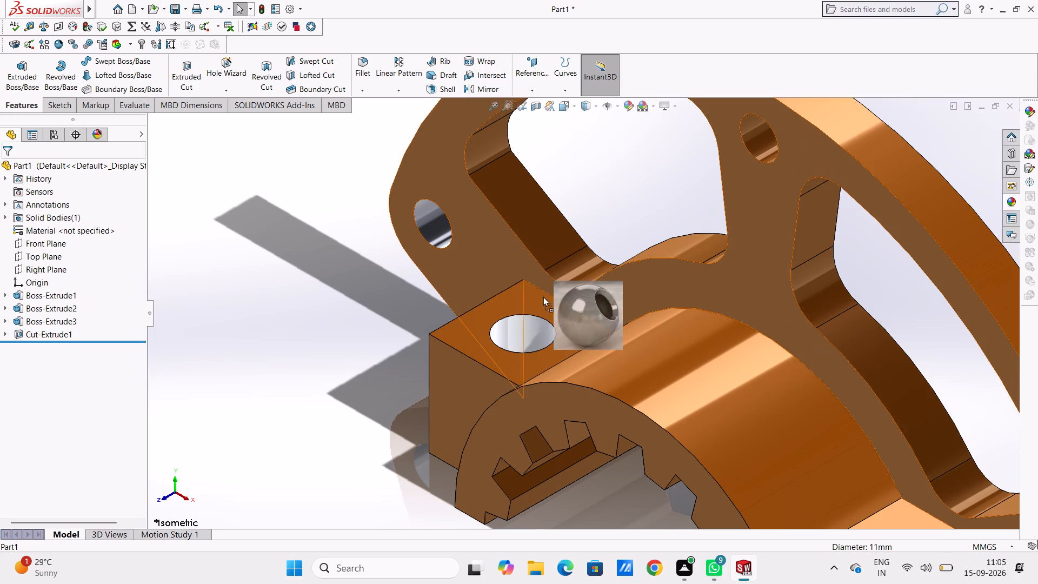
{"action": "left_click_drag", "start_coordinate": [543, 296], "coordinate": [508, 320]}
{"action": "left_click", "coordinate": [508, 316]}
{"action": "left_click", "coordinate": [341, 336]}
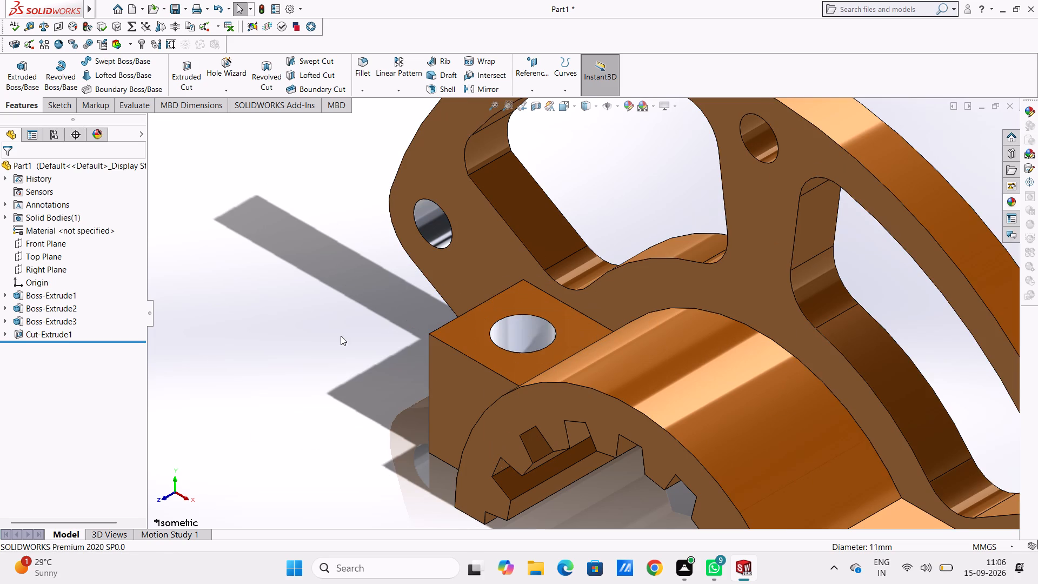
Apply the burnished aluminum appearance to only the face of the flange's middle hole.
{"action": "left_click", "coordinate": [1012, 204]}
{"action": "left_click_drag", "start_coordinate": [839, 384], "coordinate": [779, 170]}
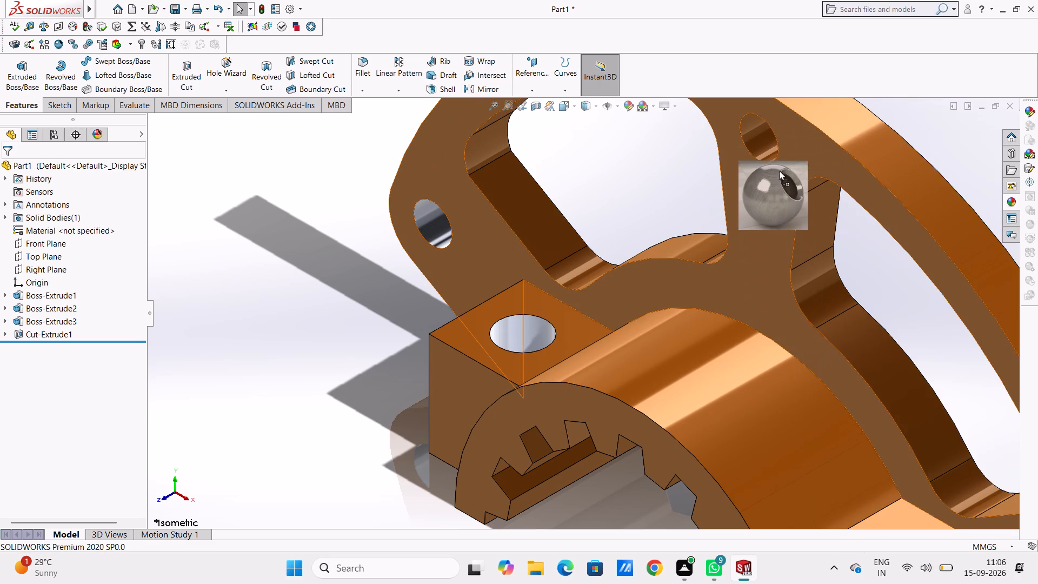
{"action": "left_click_drag", "start_coordinate": [779, 170], "coordinate": [767, 131]}
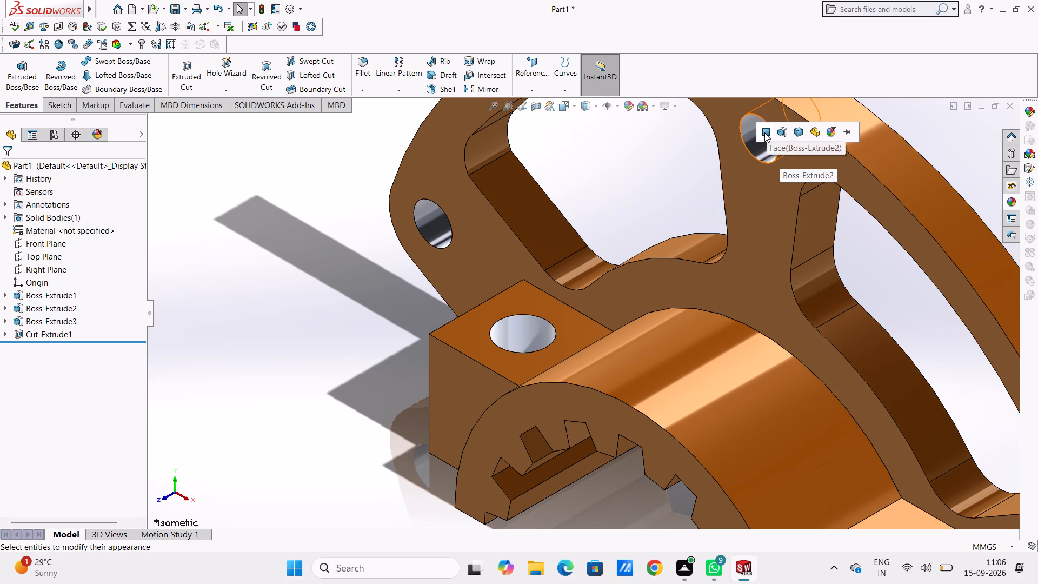
{"action": "left_click", "coordinate": [764, 132]}
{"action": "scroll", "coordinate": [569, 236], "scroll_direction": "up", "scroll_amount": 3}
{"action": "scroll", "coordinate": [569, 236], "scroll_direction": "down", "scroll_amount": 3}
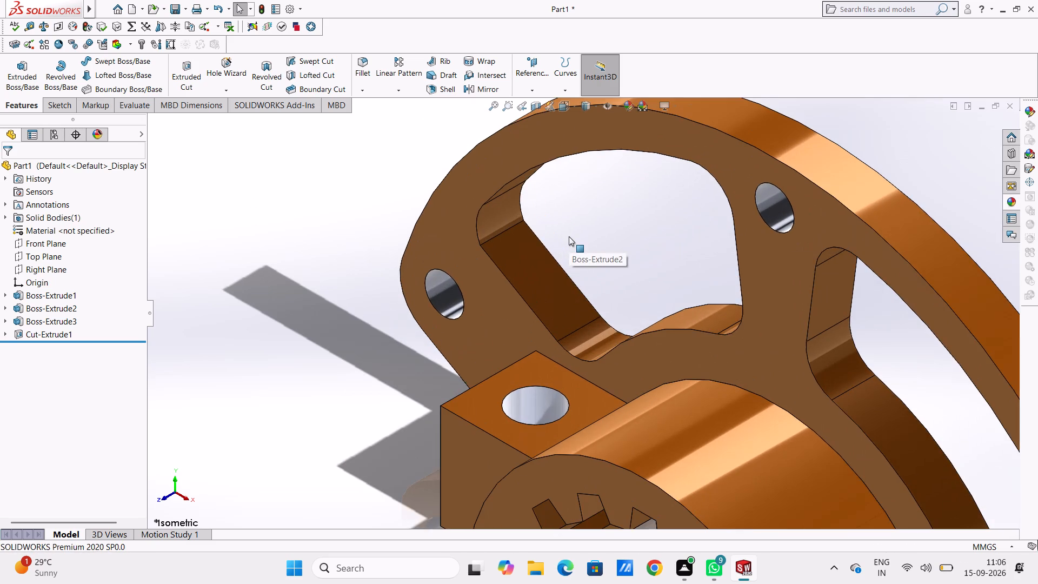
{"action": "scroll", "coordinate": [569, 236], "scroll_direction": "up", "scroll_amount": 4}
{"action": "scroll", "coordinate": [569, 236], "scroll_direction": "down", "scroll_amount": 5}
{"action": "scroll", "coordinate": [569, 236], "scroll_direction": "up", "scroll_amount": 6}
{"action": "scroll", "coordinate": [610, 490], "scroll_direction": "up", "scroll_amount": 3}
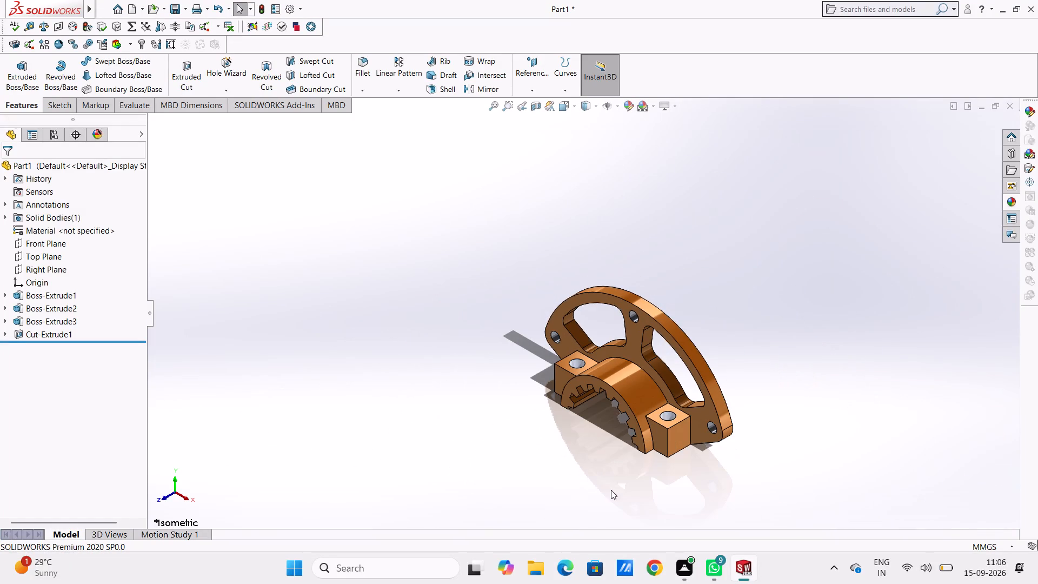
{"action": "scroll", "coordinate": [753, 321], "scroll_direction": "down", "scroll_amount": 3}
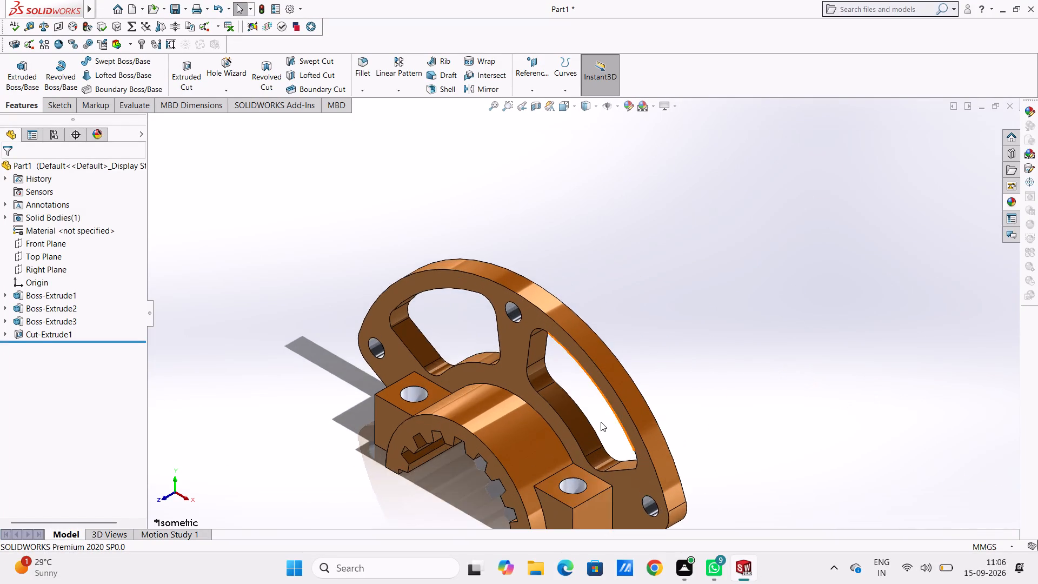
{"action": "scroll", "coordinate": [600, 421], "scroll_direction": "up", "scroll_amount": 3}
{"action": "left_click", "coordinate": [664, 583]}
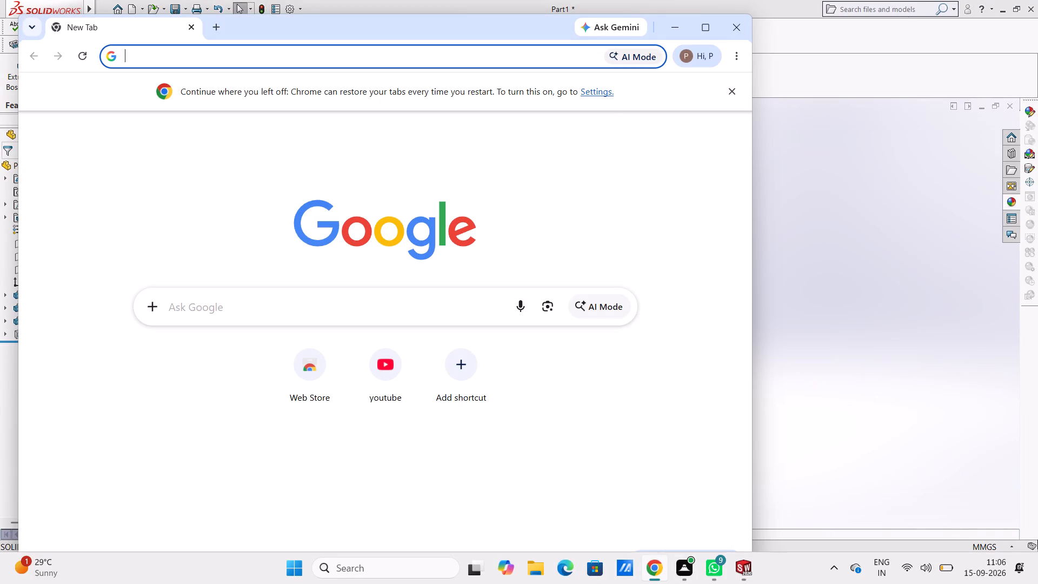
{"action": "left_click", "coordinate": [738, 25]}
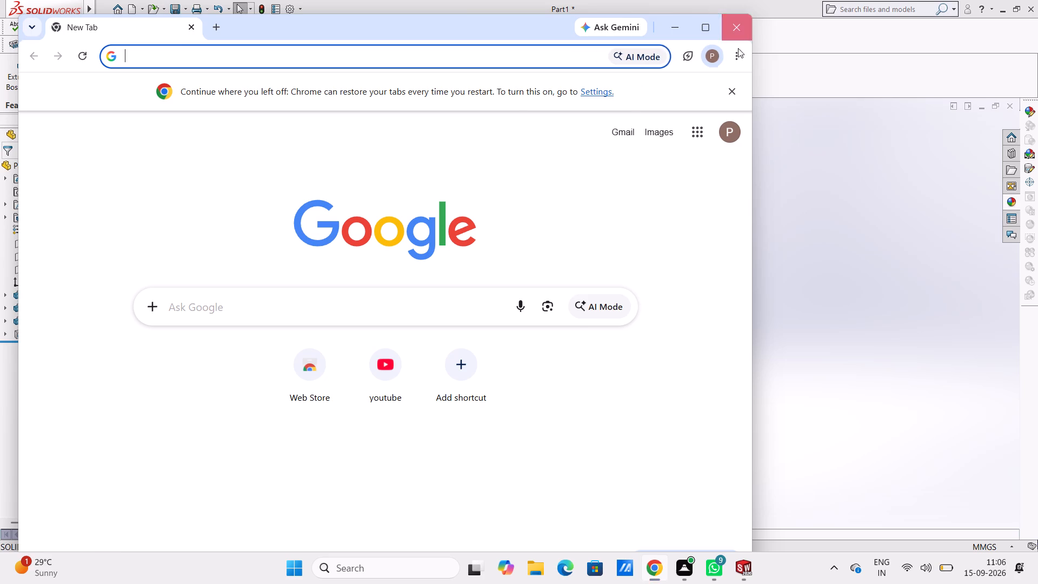
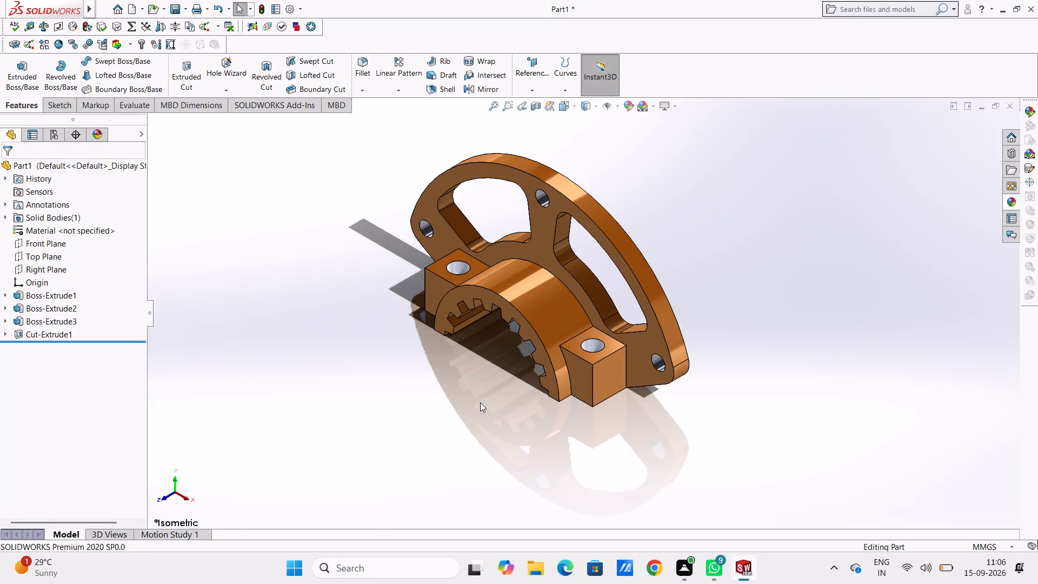
Examine the finished clamp bracket from the front, back and edges, finishing in the isometric view.
{"action": "middle_click_drag", "start_coordinate": [470, 401], "coordinate": [531, 448]}
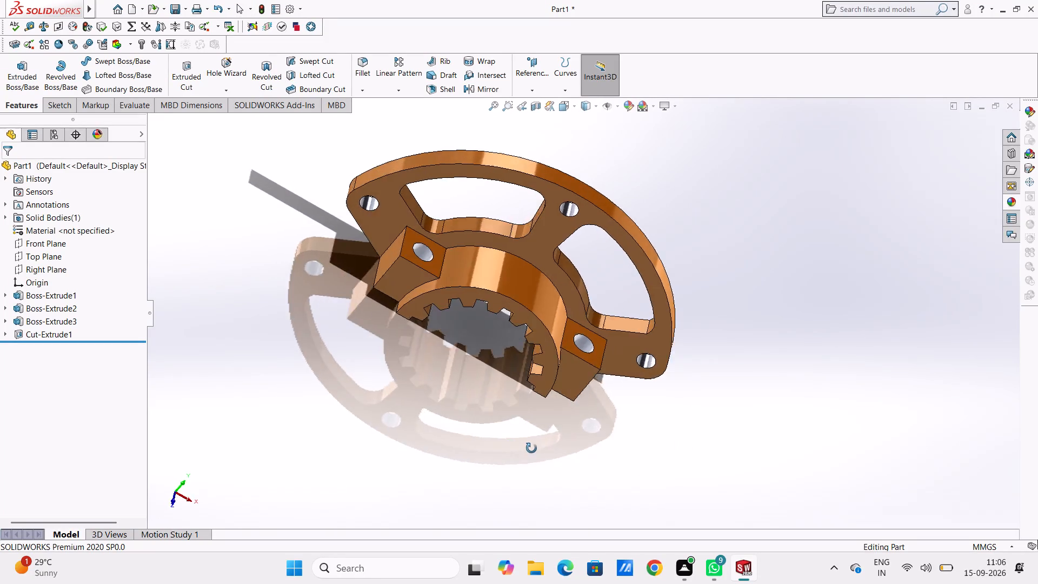
{"action": "middle_click_drag", "start_coordinate": [531, 448], "coordinate": [322, 273]}
{"action": "scroll", "coordinate": [323, 274], "scroll_direction": "up", "scroll_amount": 1}
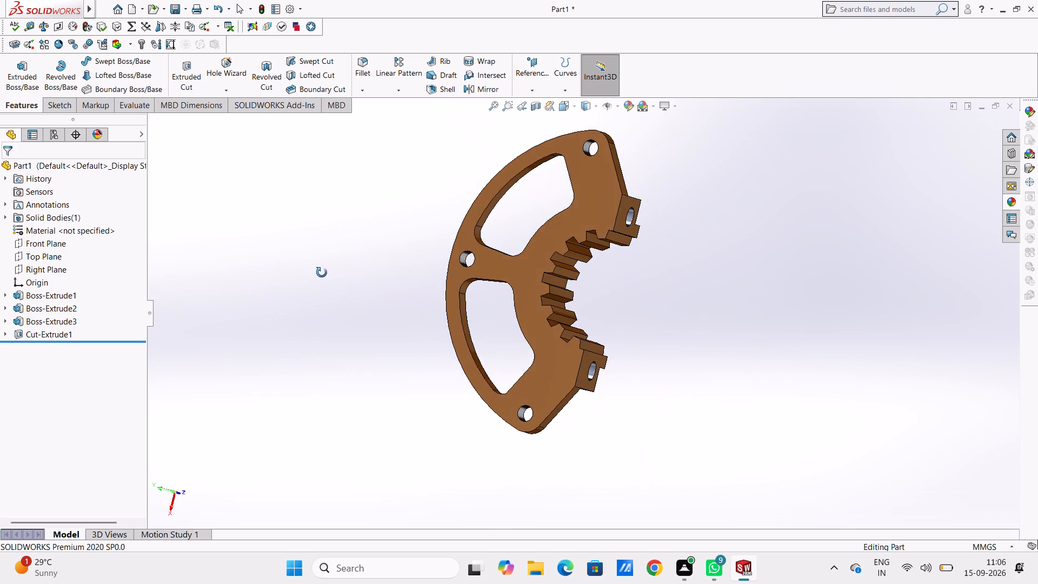
{"action": "middle_click_drag", "start_coordinate": [322, 273], "coordinate": [663, 336]}
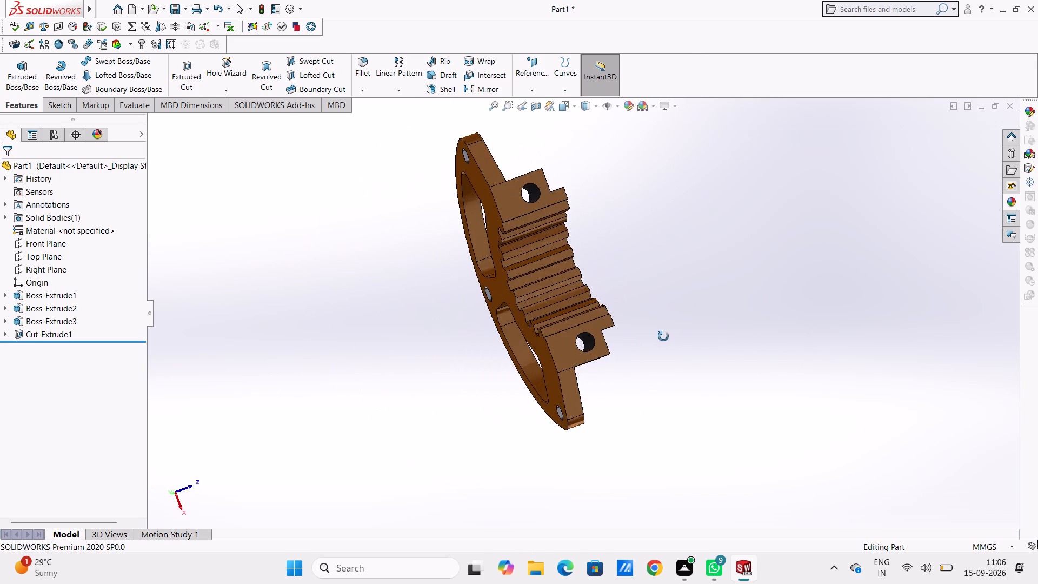
{"action": "middle_click_drag", "start_coordinate": [663, 336], "coordinate": [469, 379]}
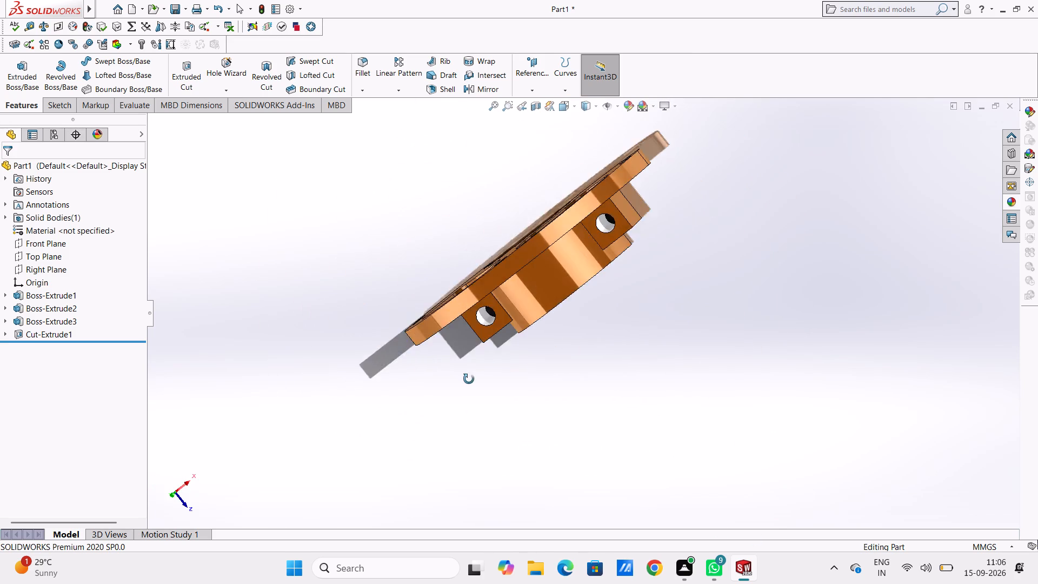
{"action": "middle_click_drag", "start_coordinate": [469, 379], "coordinate": [310, 258]}
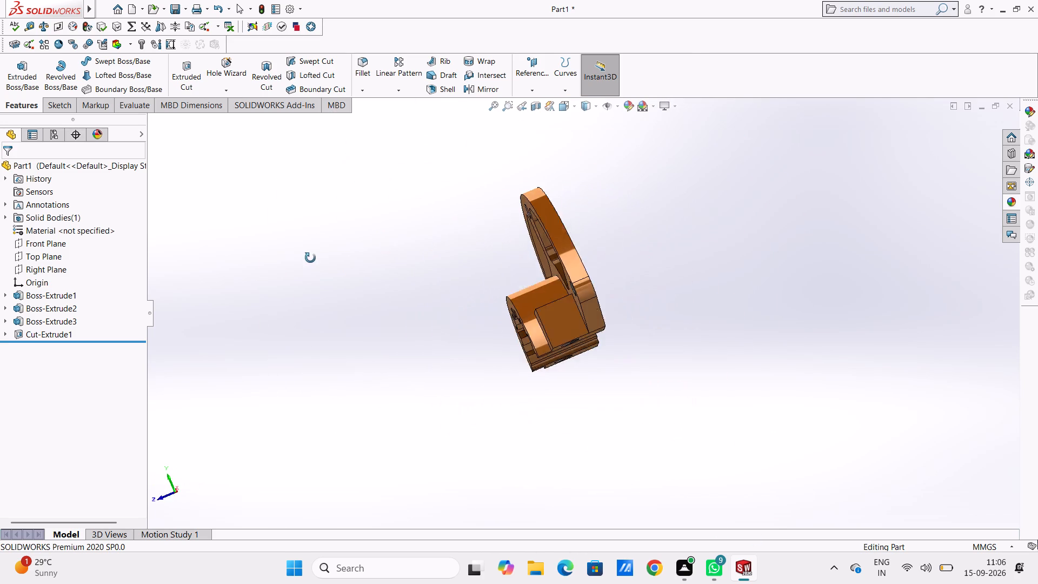
{"action": "middle_click_drag", "start_coordinate": [310, 258], "coordinate": [374, 322]}
{"action": "key", "text": "Escape"}
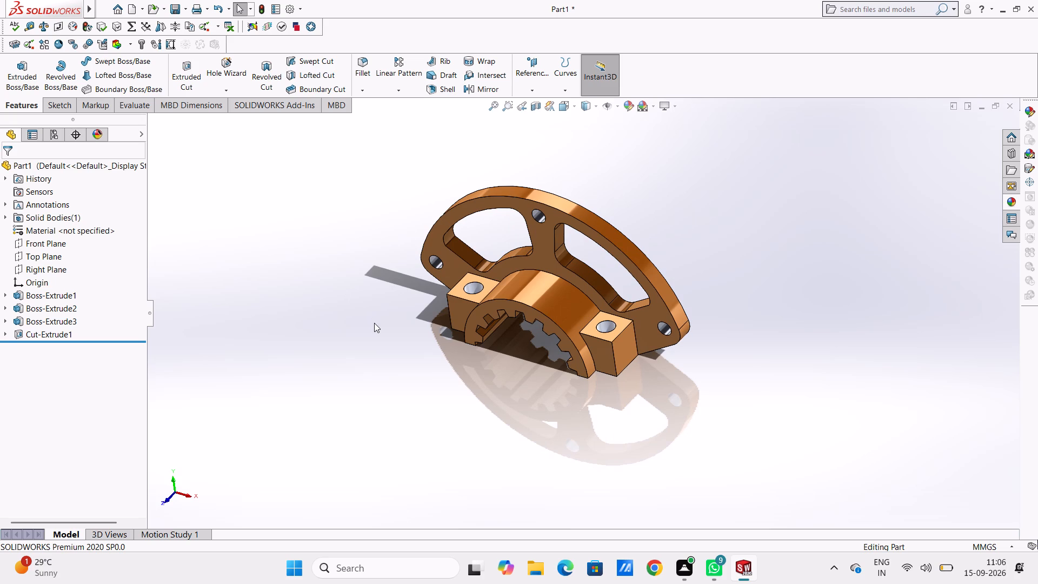
{"action": "key", "text": "ctrl+7"}
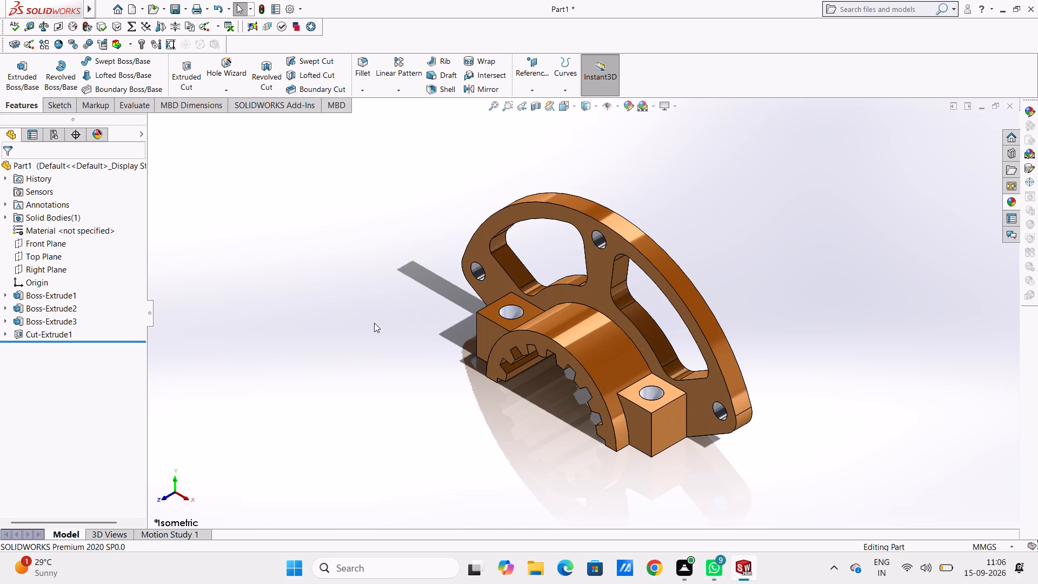
Save the part in Documents as "120 degree segment spline clamp bracket with lightening fan plate".
{"action": "key", "text": "ctrl+s"}
{"action": "key", "text": "ctrl+w"}
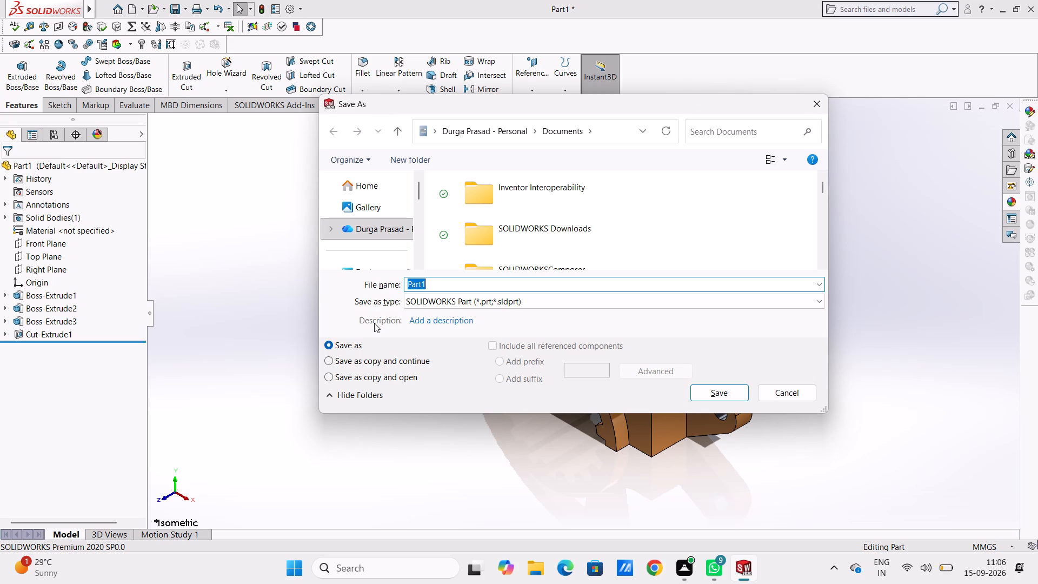
{"action": "type", "text": "12"}
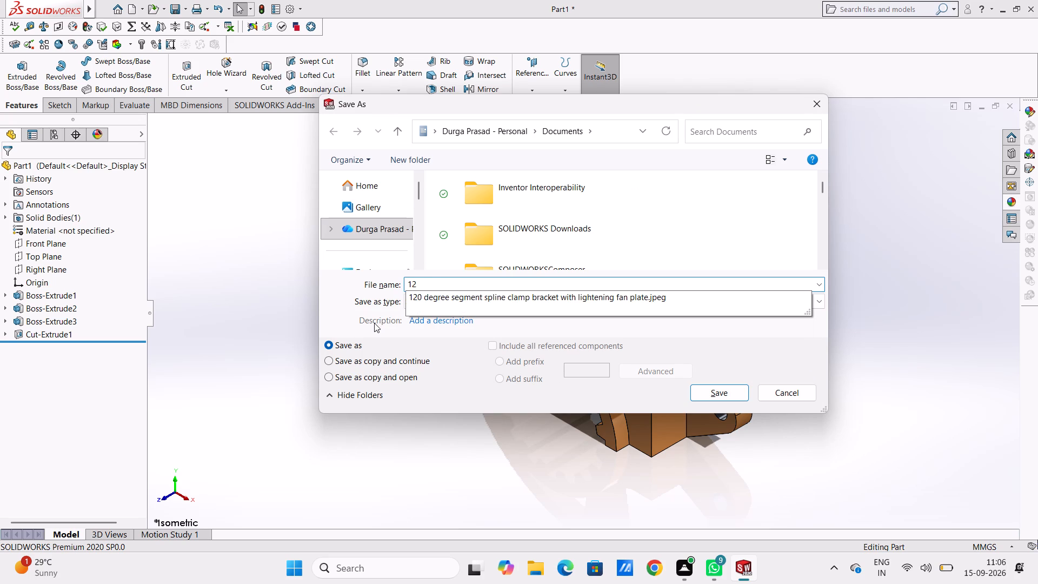
{"action": "type", "text": "0 de"}
{"action": "type", "text": "gree"}
{"action": "key", "text": "space"}
{"action": "type", "text": "seg"}
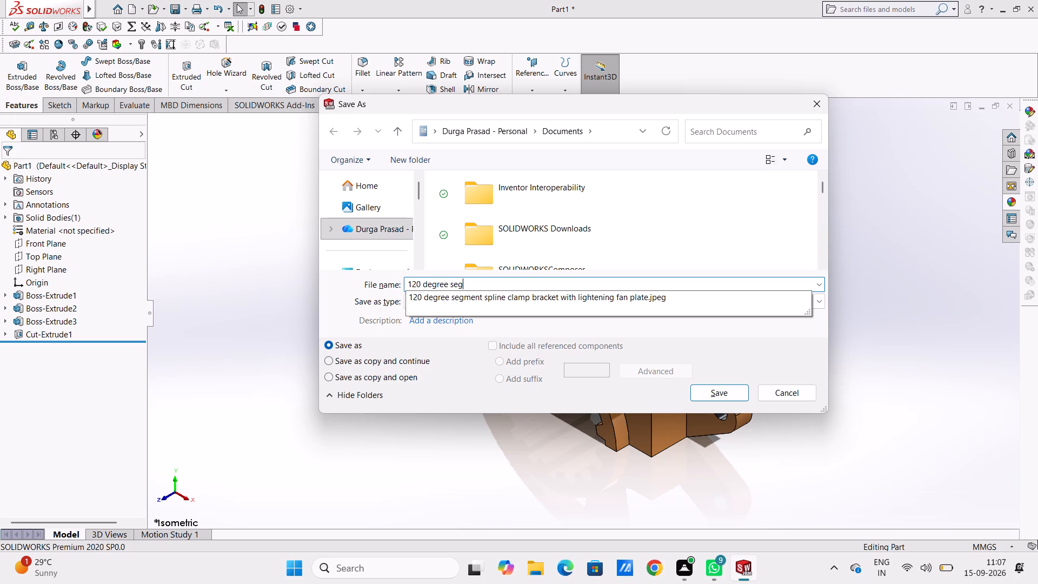
{"action": "type", "text": "ment"}
{"action": "key", "text": "space"}
{"action": "type", "text": "spline"}
{"action": "key", "text": "space"}
{"action": "key", "text": "c"}
{"action": "type", "text": "lamp"}
{"action": "key", "text": "space"}
{"action": "type", "text": "bracket"}
{"action": "key", "text": "space"}
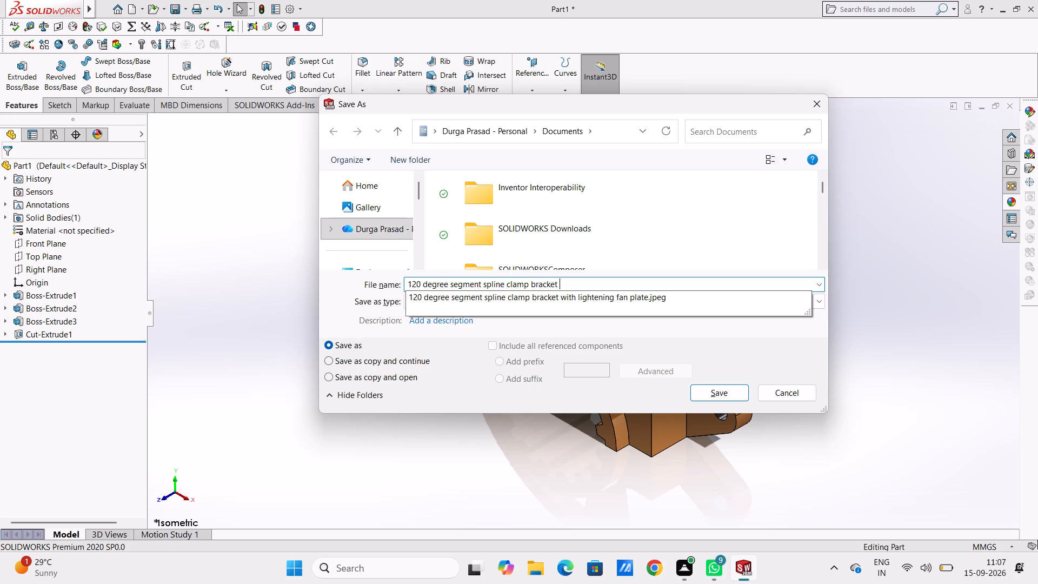
{"action": "key", "text": "w"}
{"action": "type", "text": "it"}
{"action": "type", "text": "h"}
{"action": "key", "text": "space"}
{"action": "key", "text": "l"}
{"action": "key", "text": "i"}
{"action": "type", "text": "gh"}
{"action": "type", "text": "te"}
{"action": "type", "text": "ning"}
{"action": "key", "text": "space"}
{"action": "type", "text": "fan"}
{"action": "key", "text": "space"}
{"action": "type", "text": "plate"}
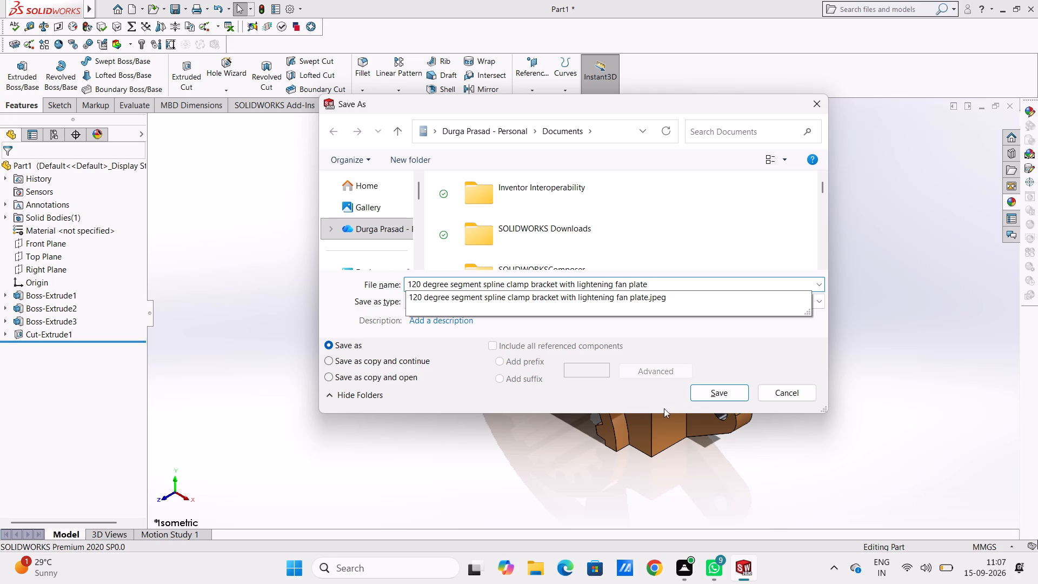
{"action": "left_click", "coordinate": [711, 388]}
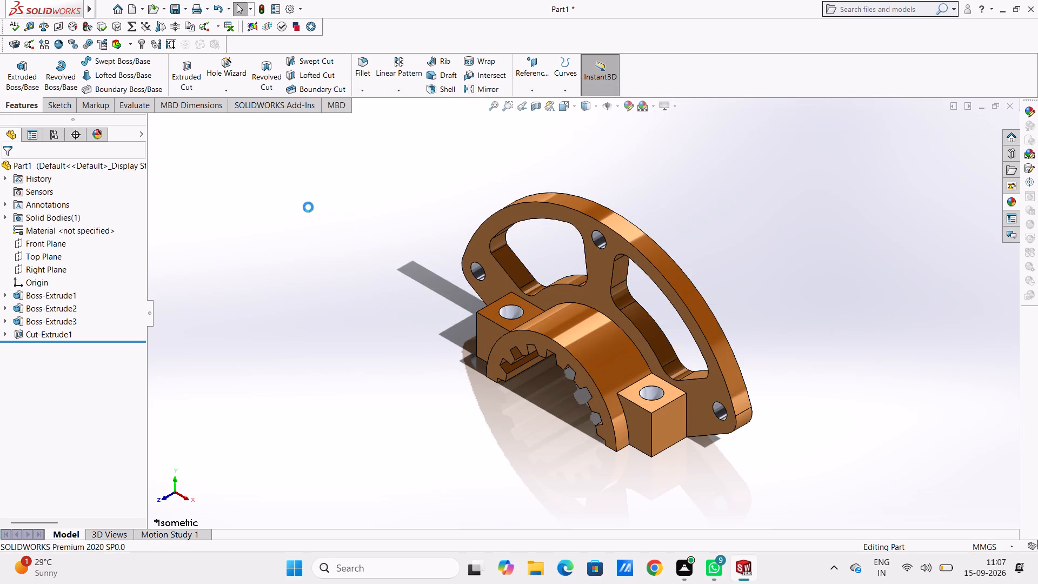
Save a PDF version (Adobe Portable Document Format) of the bracket under the same file name in Documents.
{"action": "left_click", "coordinate": [185, 9]}
{"action": "left_click", "coordinate": [196, 37]}
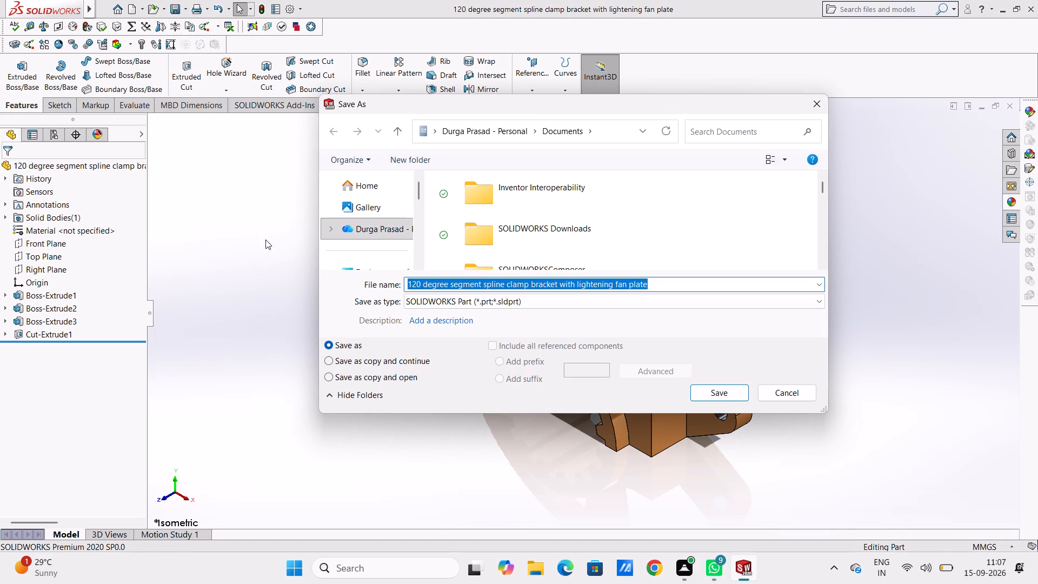
{"action": "left_click", "coordinate": [518, 304]}
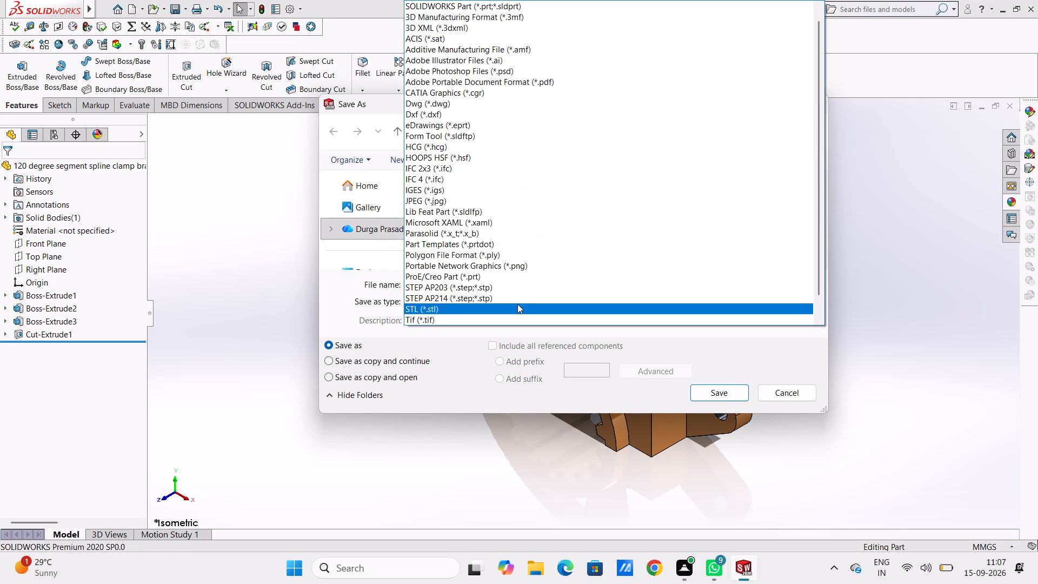
{"action": "left_click", "coordinate": [552, 83]}
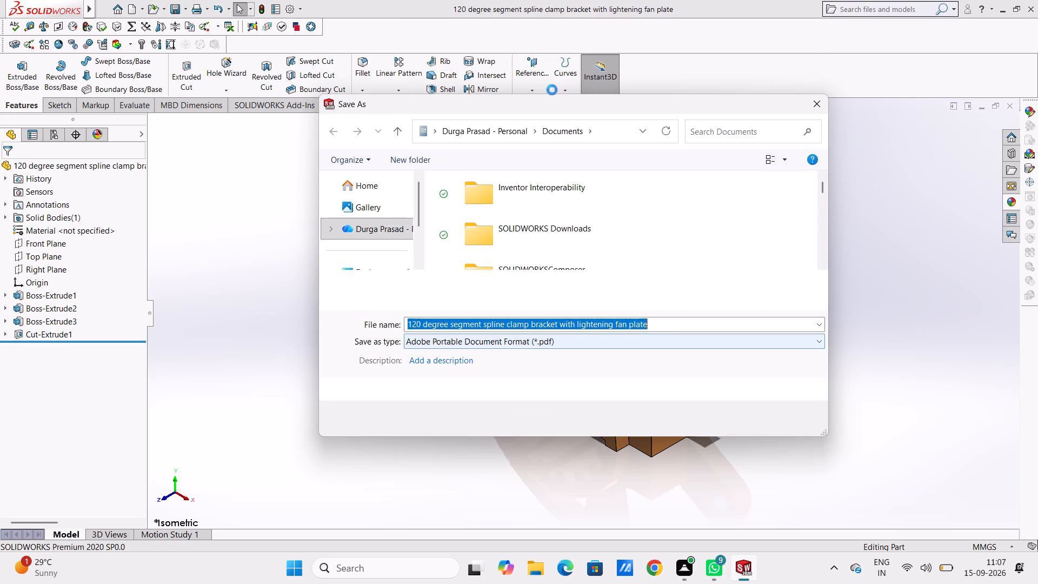
{"action": "left_click", "coordinate": [706, 418]}
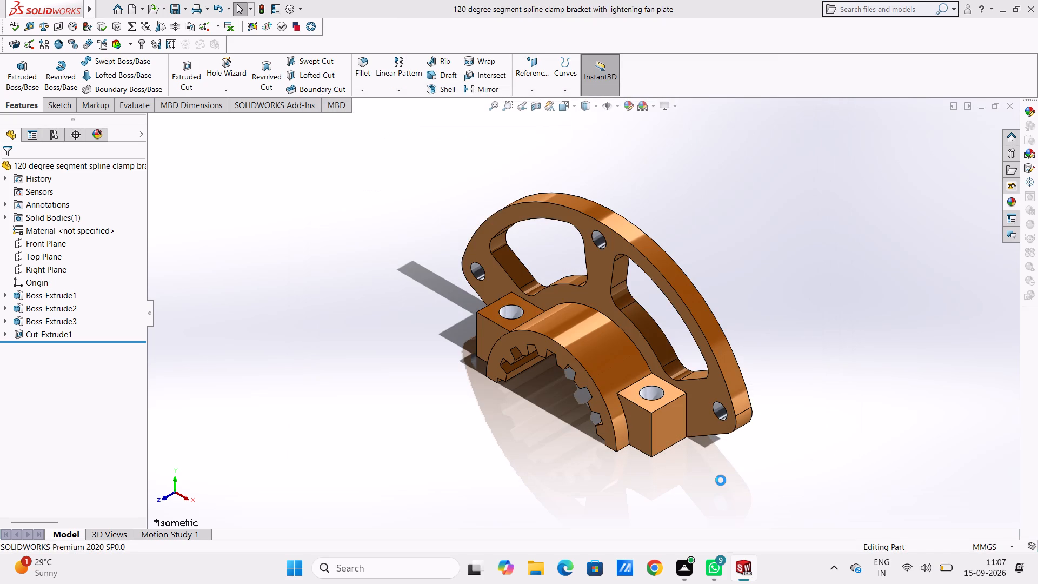